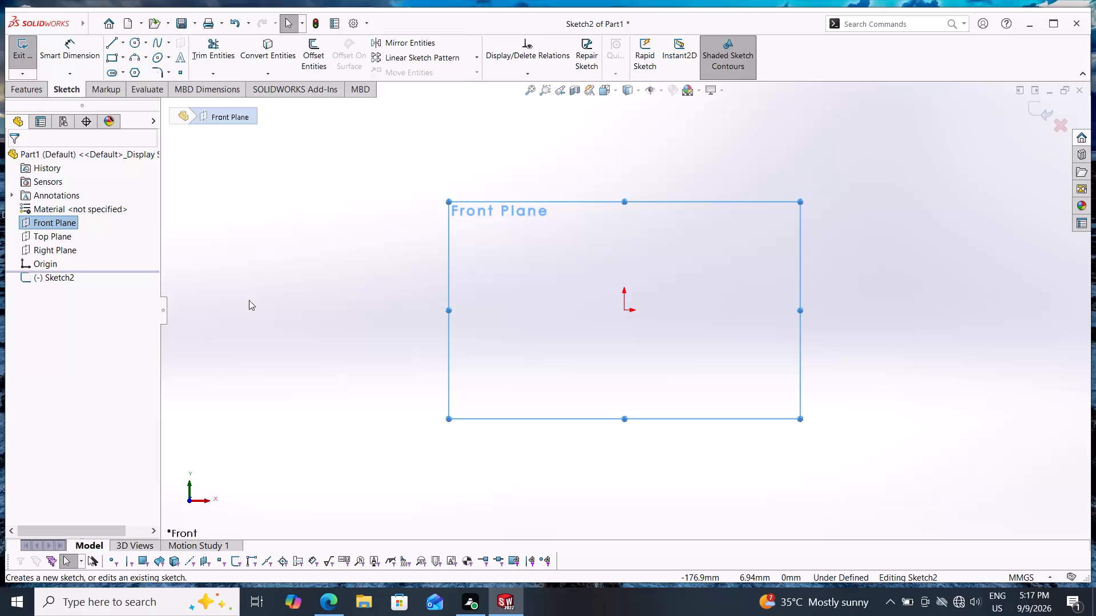
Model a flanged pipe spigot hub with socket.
Sketch a circle centred on the origin and dimension its diameter to 90 mm.
click(136, 38)
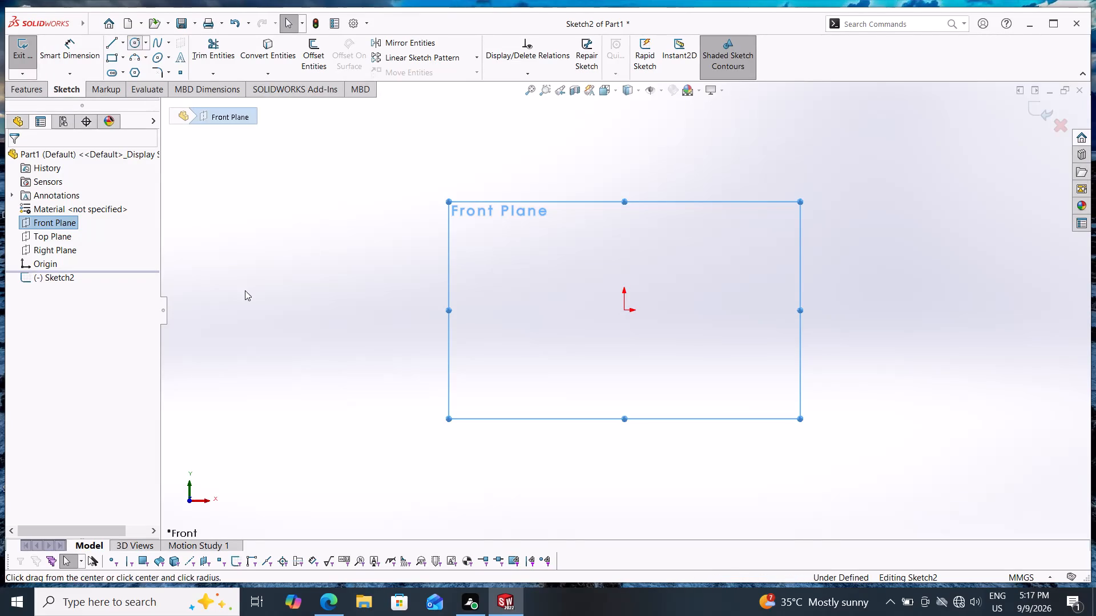
click(624, 309)
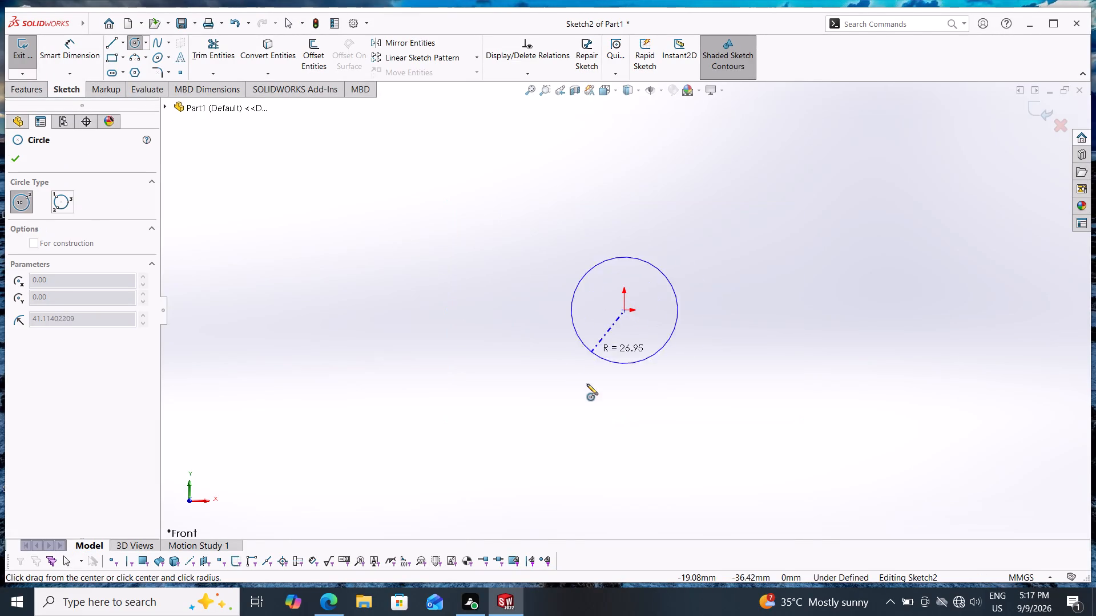
click(618, 401)
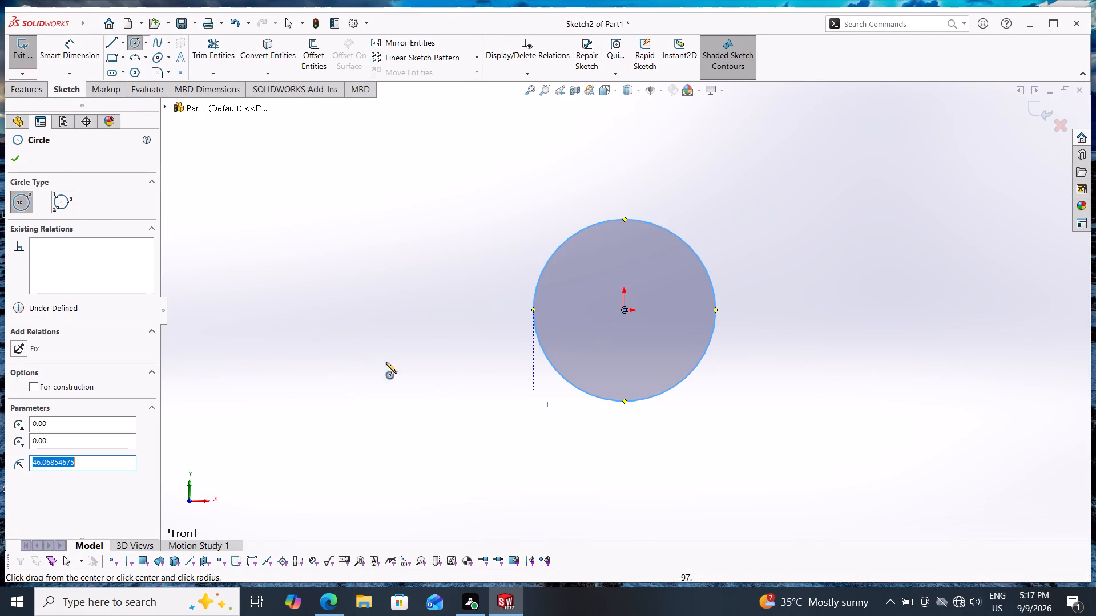
click(59, 39)
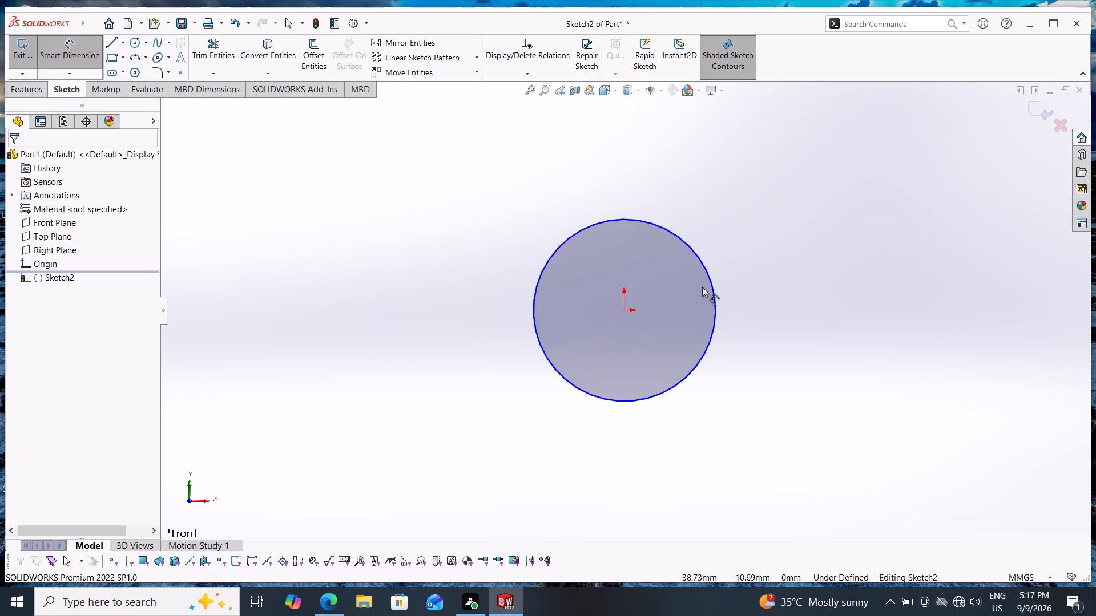
click(708, 277)
click(786, 307)
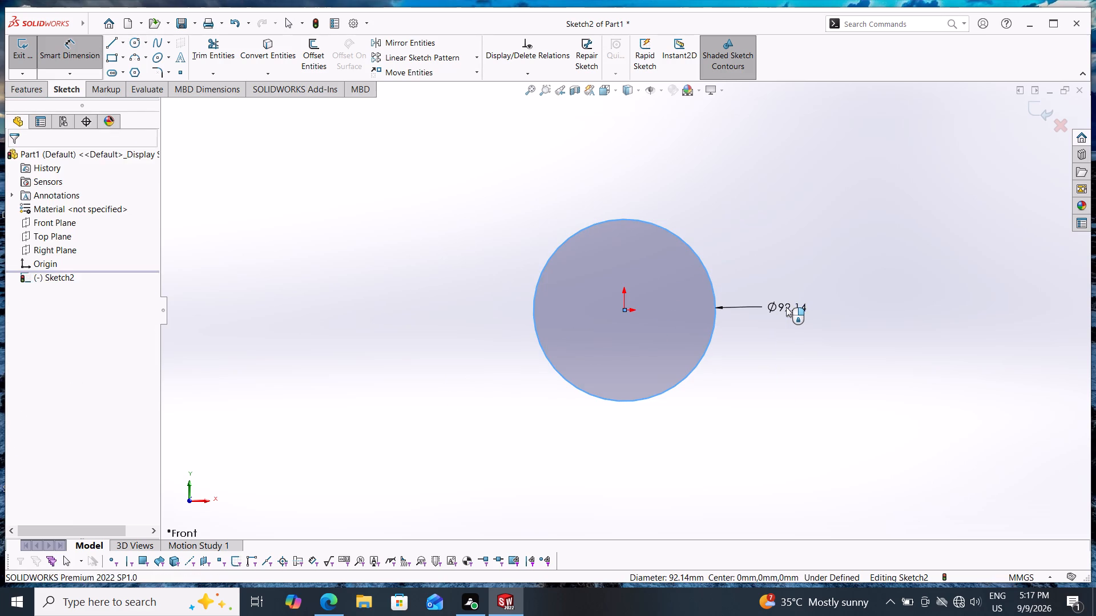
text(90)
key(Return)
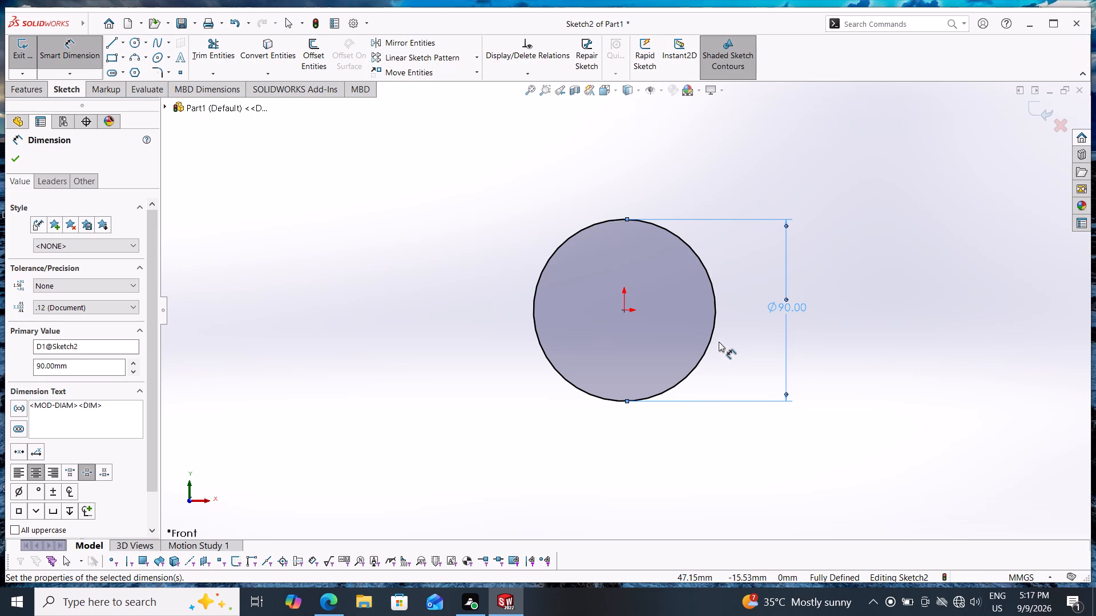
Sketch a smaller concentric circle at the origin and dimension its diameter to 30 mm.
click(135, 42)
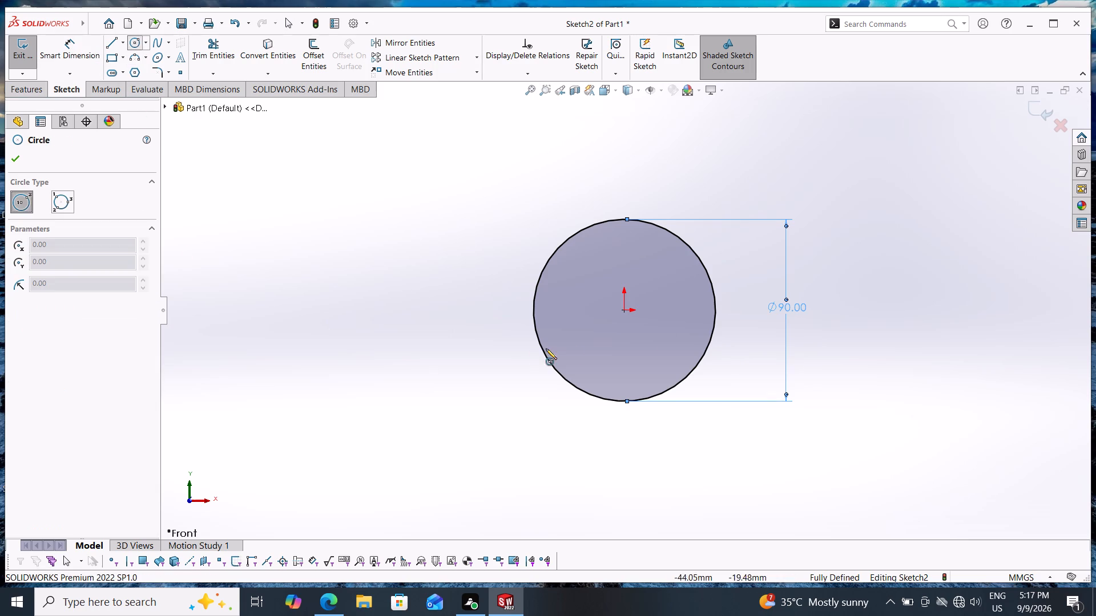
click(624, 310)
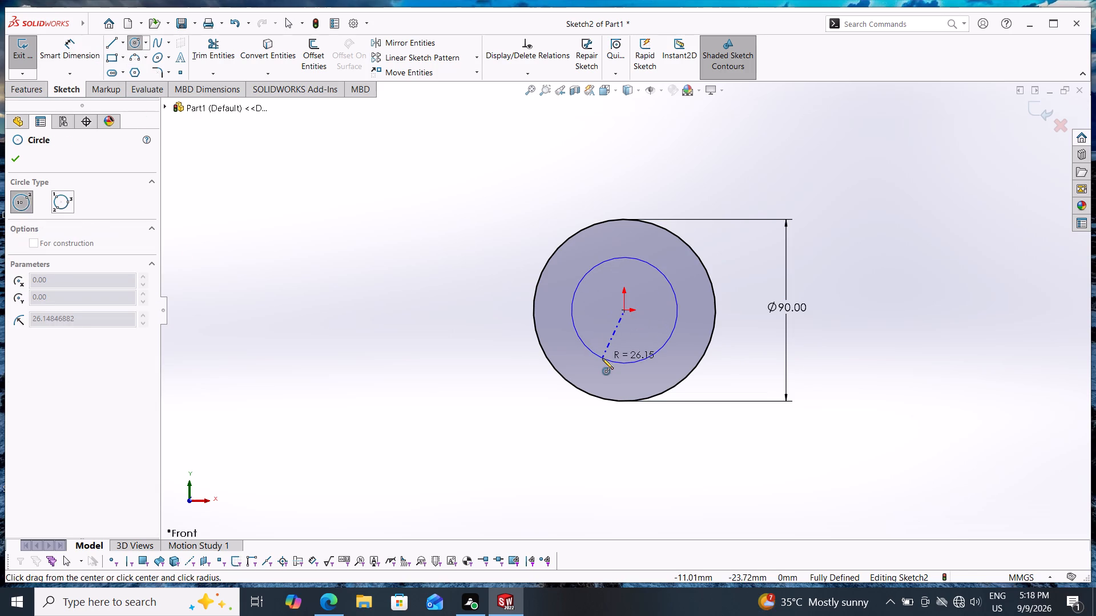
click(602, 358)
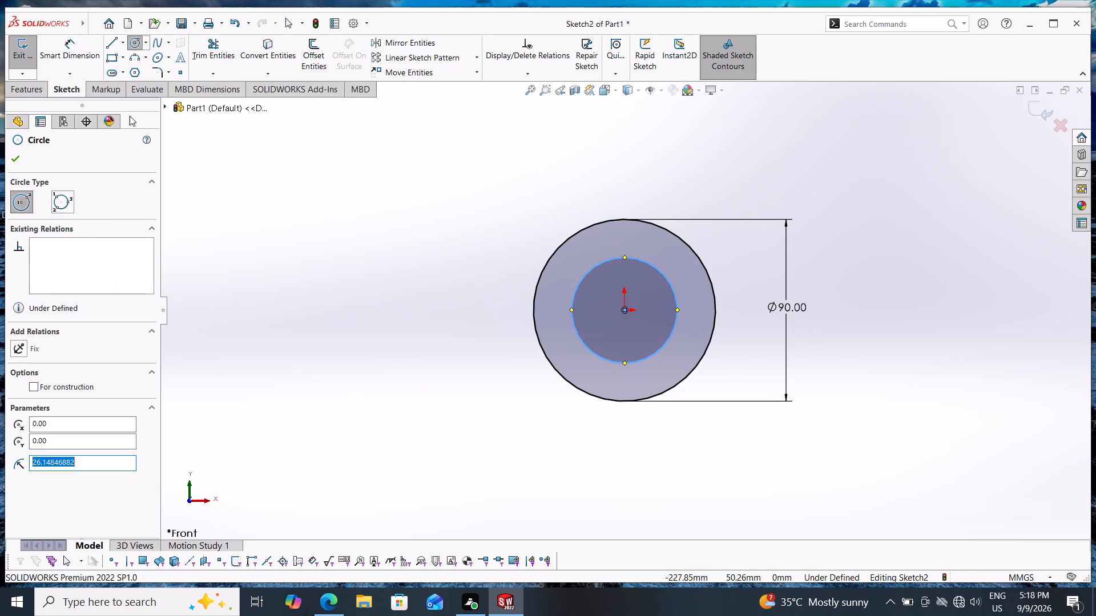
click(76, 58)
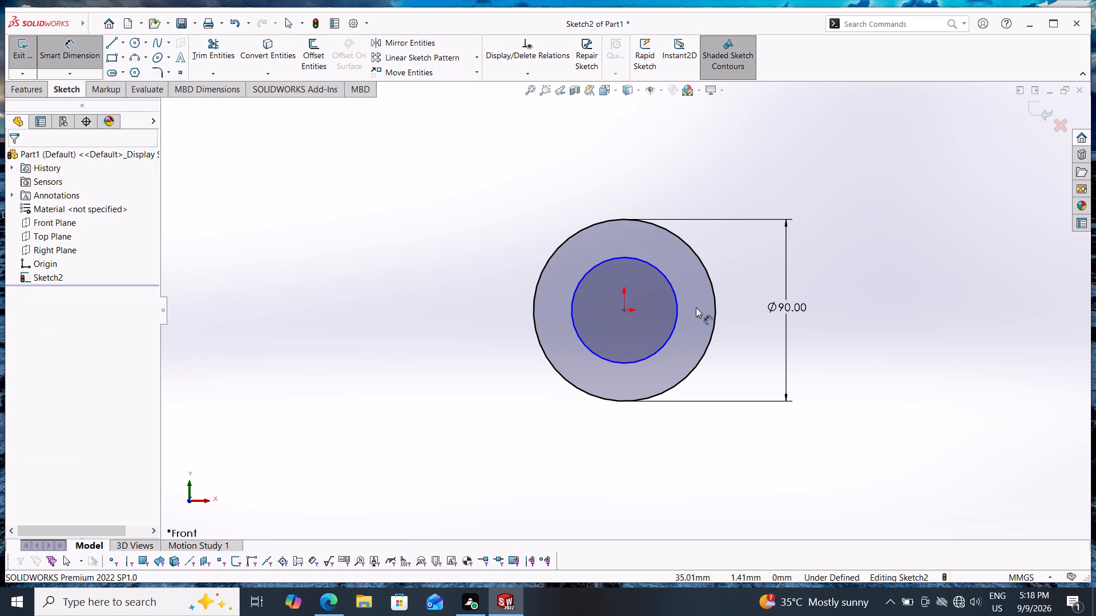
click(679, 303)
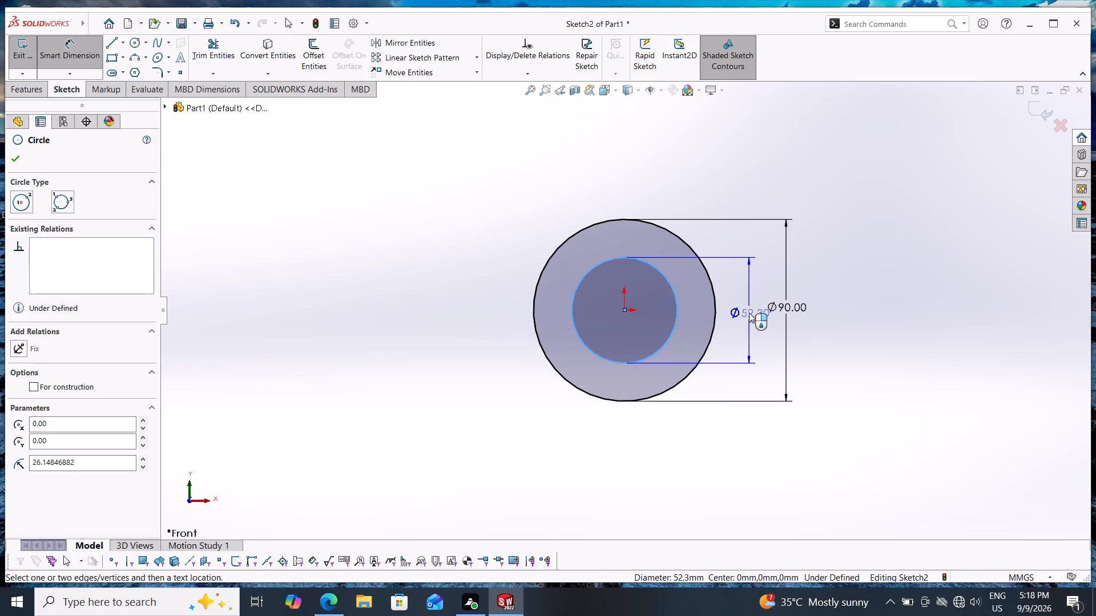
click(749, 313)
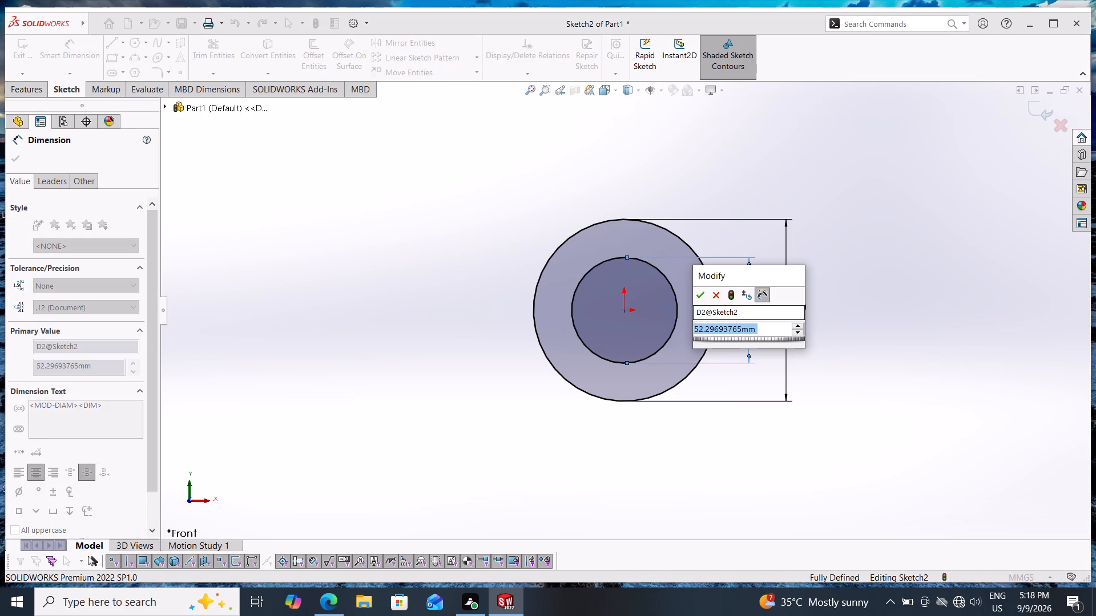
text(30)
key(Return)
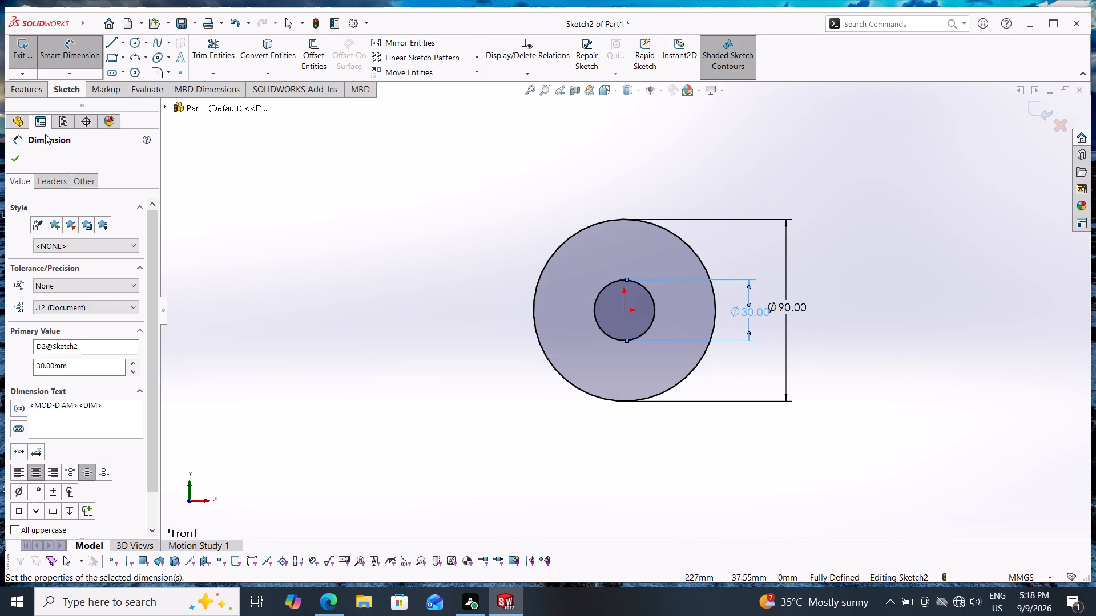
click(14, 159)
Extrude the ring profile as a boss to a blind depth of 14.2 mm.
click(14, 88)
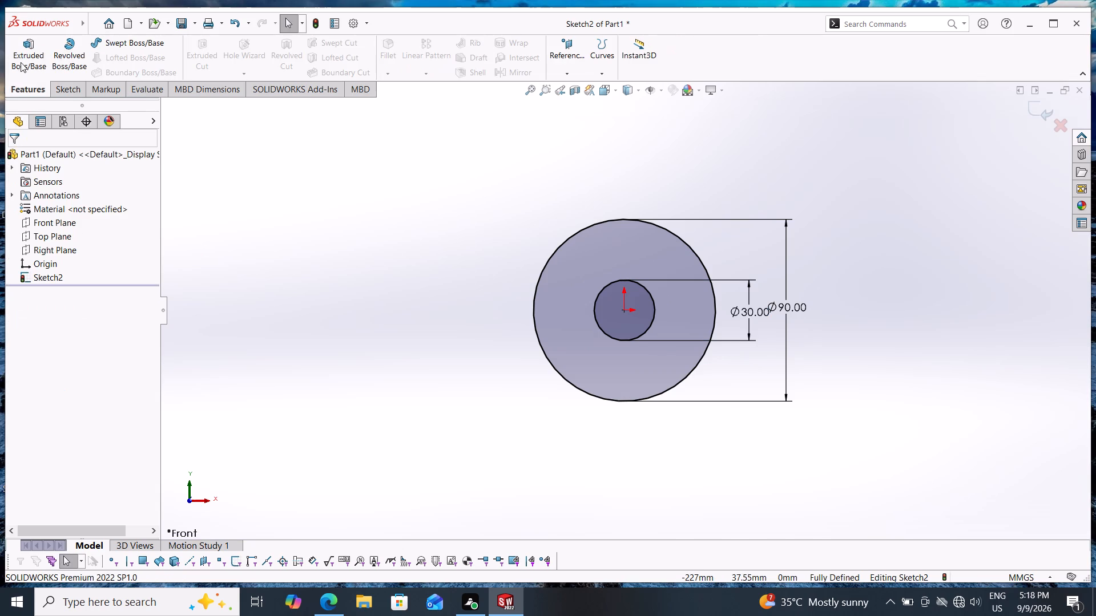
click(21, 52)
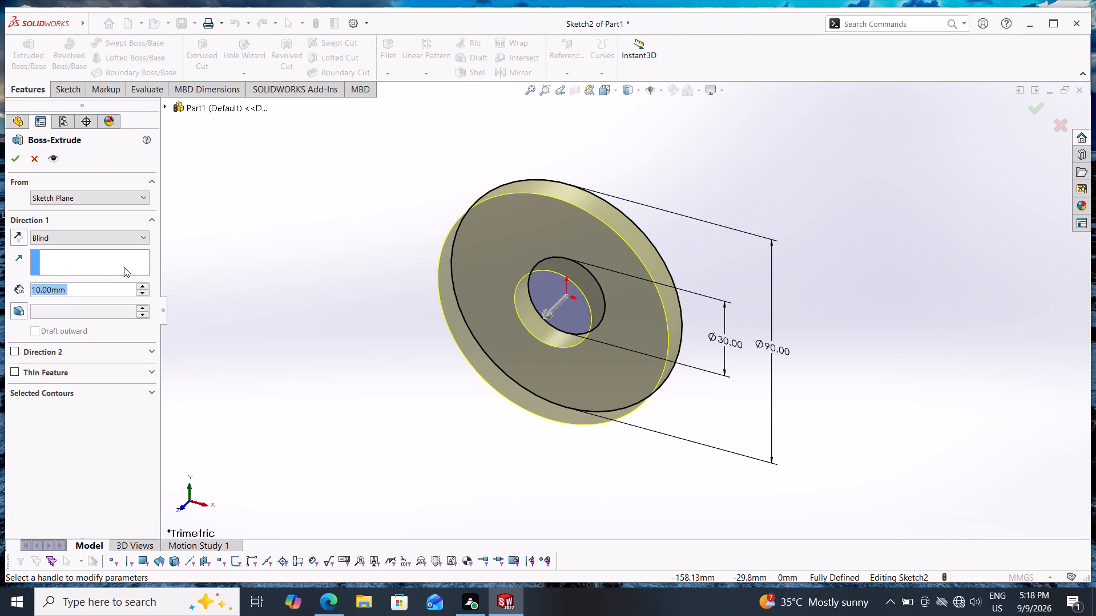
text(14.)
key(2)
key(Return)
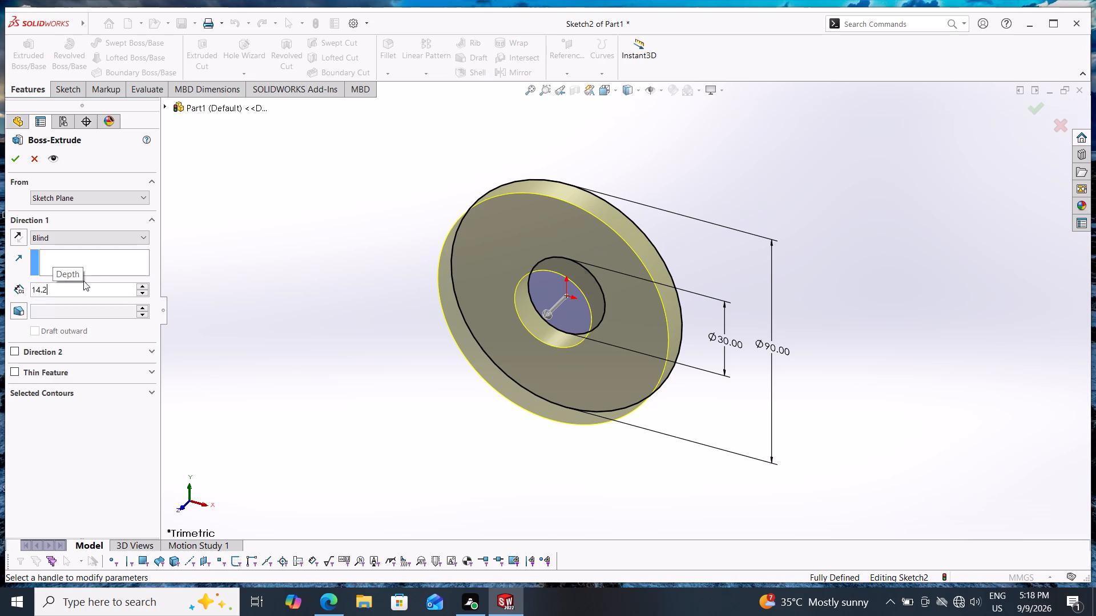
click(9, 159)
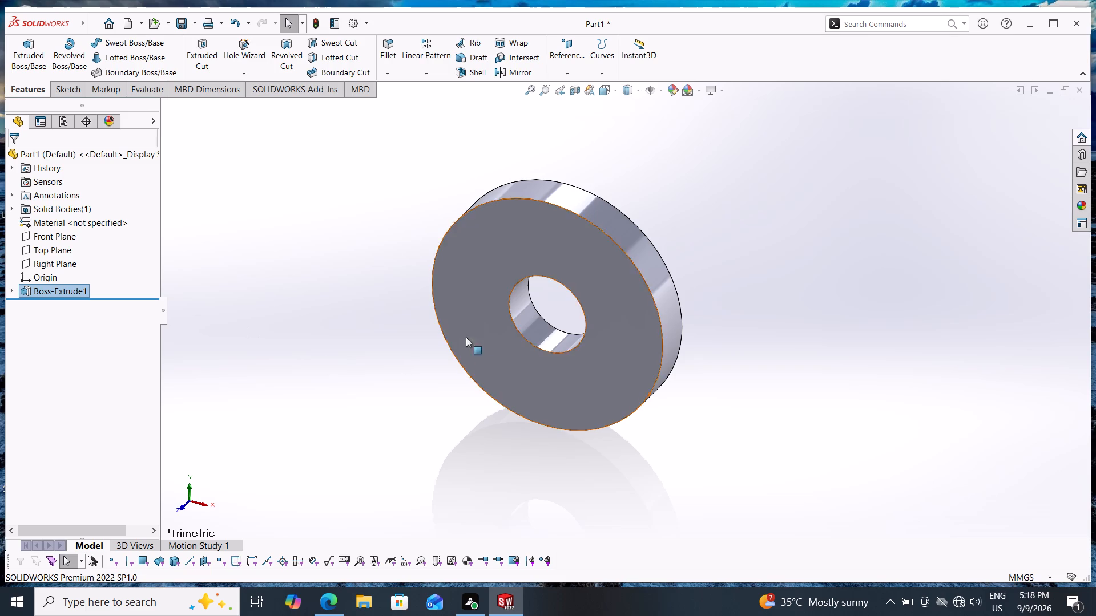
On the disc's front face, sketch two circles of about 5.8 and 5.7 mm radius, one directly above the origin, one directly left of it.
click(601, 281)
click(655, 246)
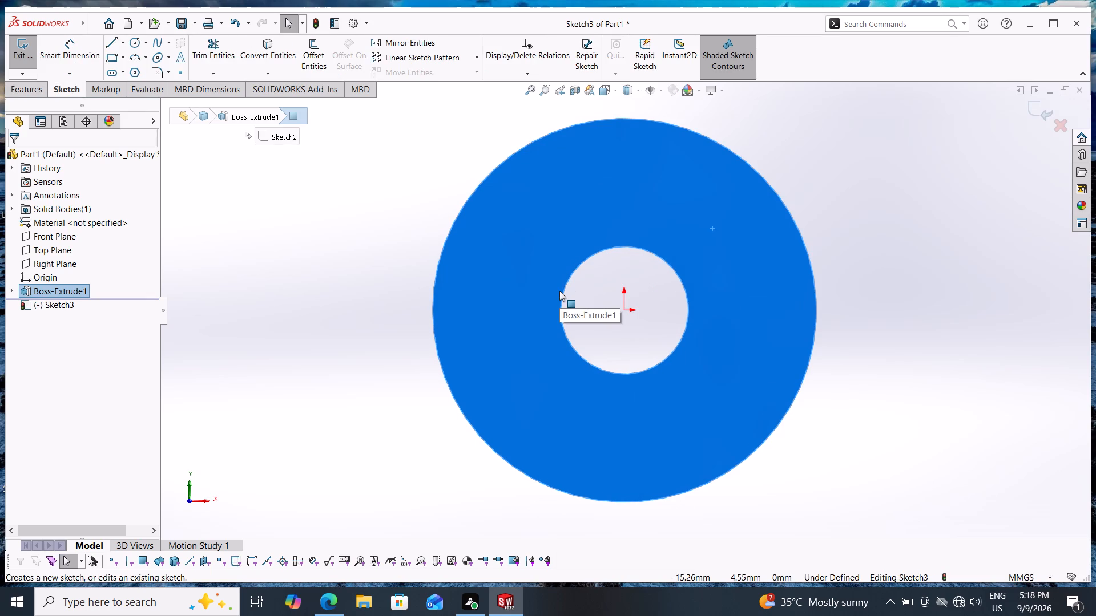
click(136, 41)
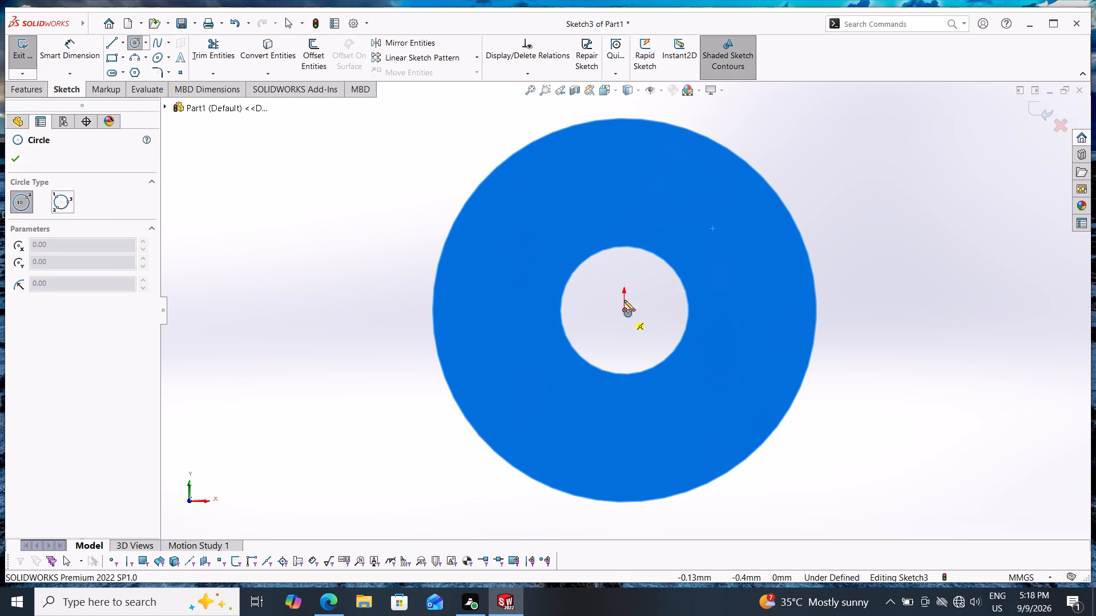
click(627, 180)
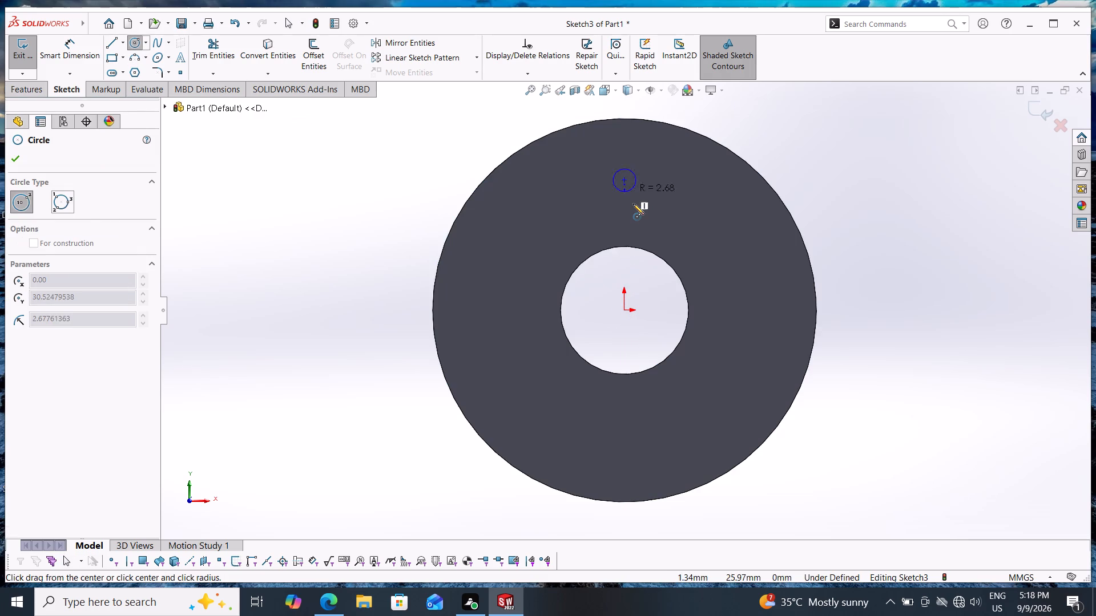
click(633, 204)
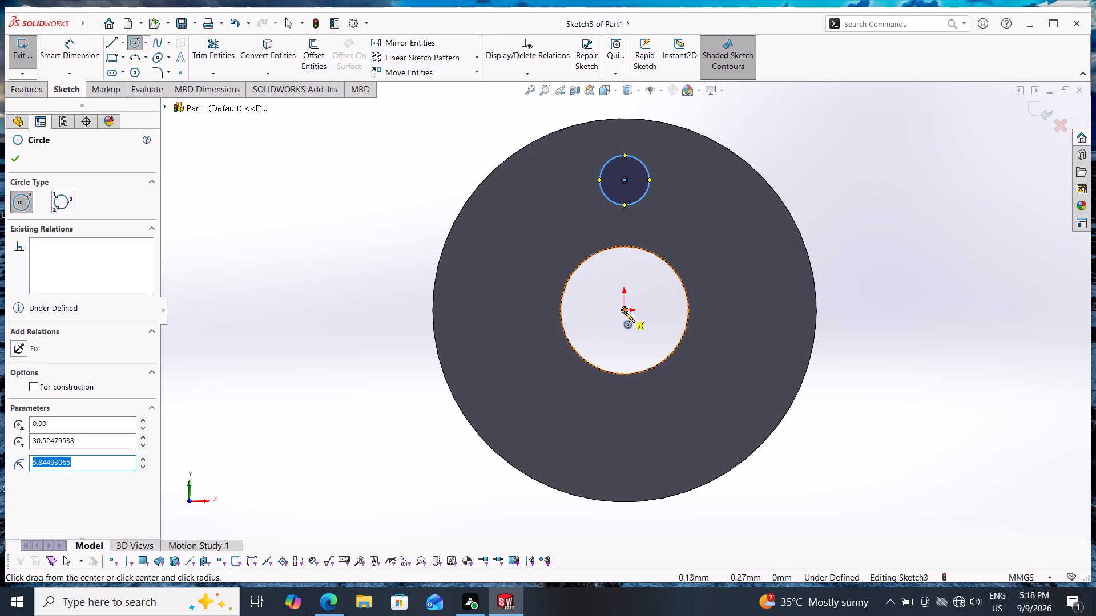
click(503, 314)
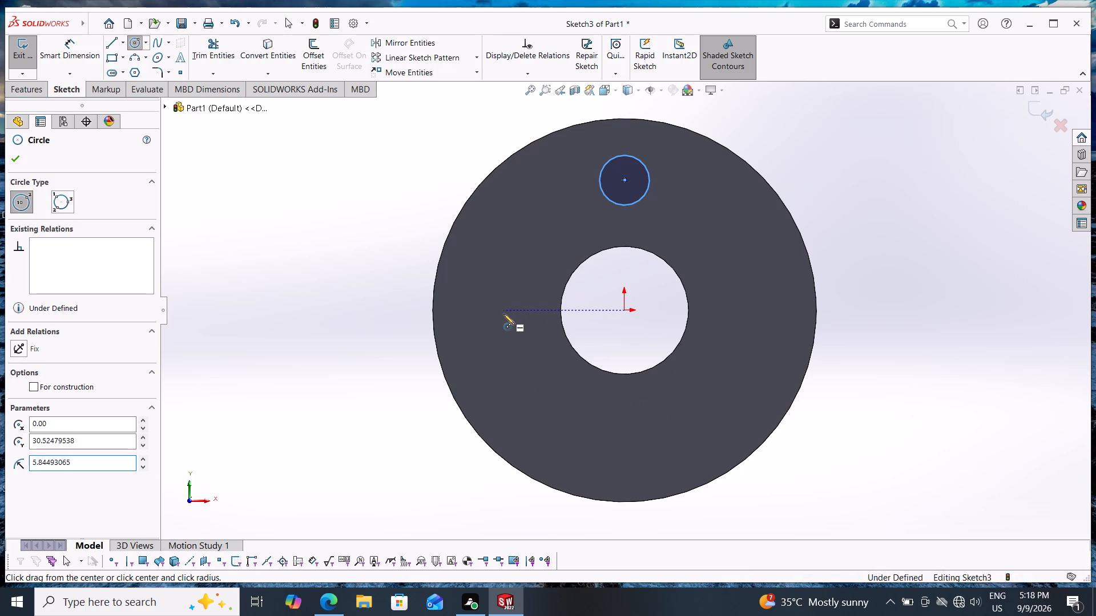
click(510, 334)
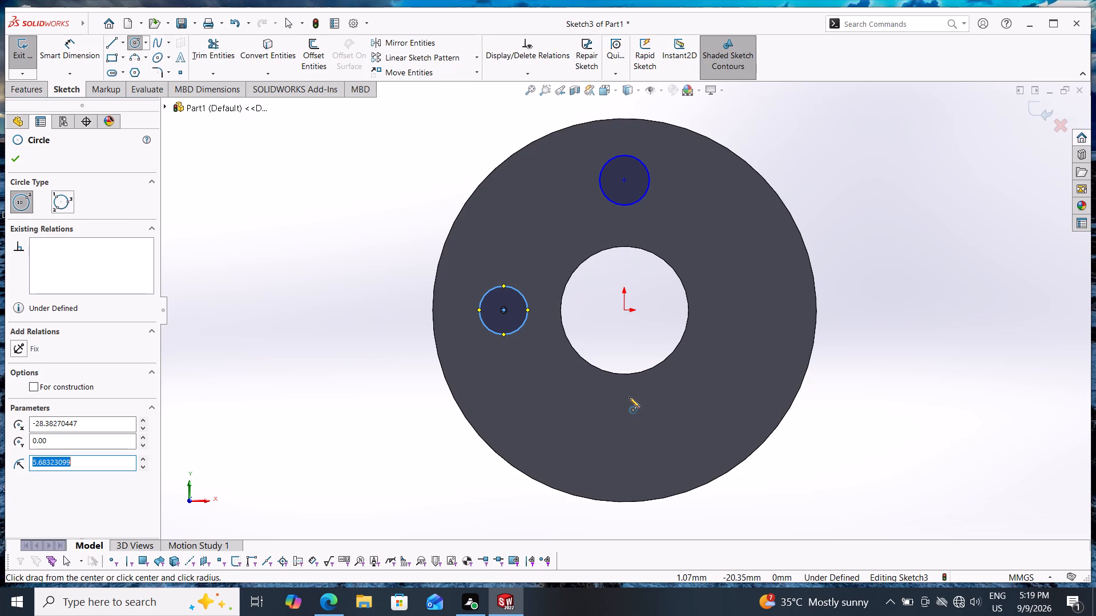
key(Escape)
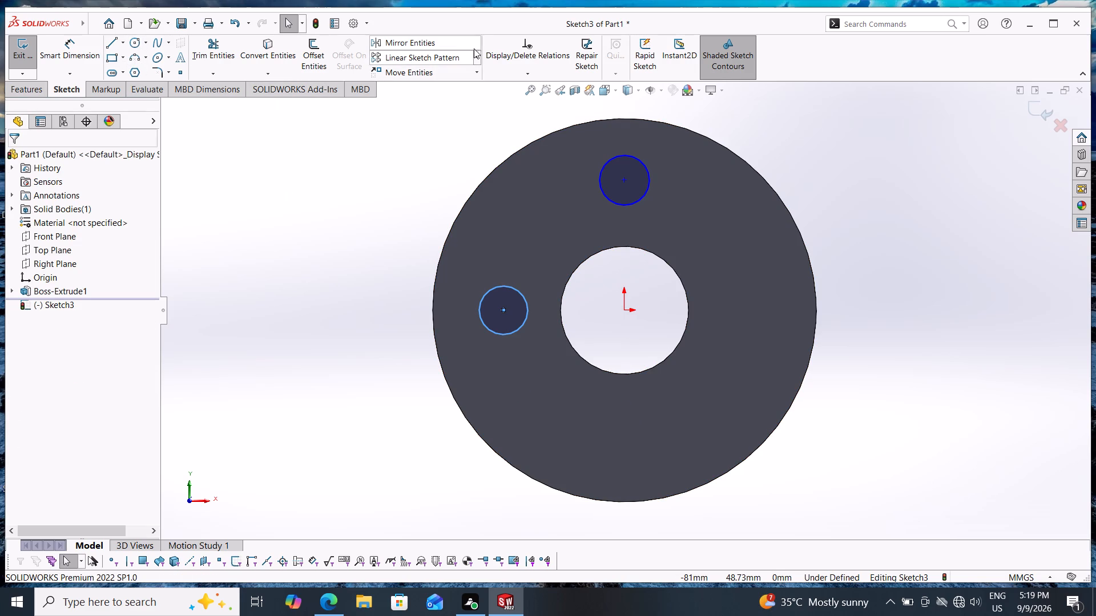
Dimension the diameters of both small circles to 12.5 mm.
click(67, 62)
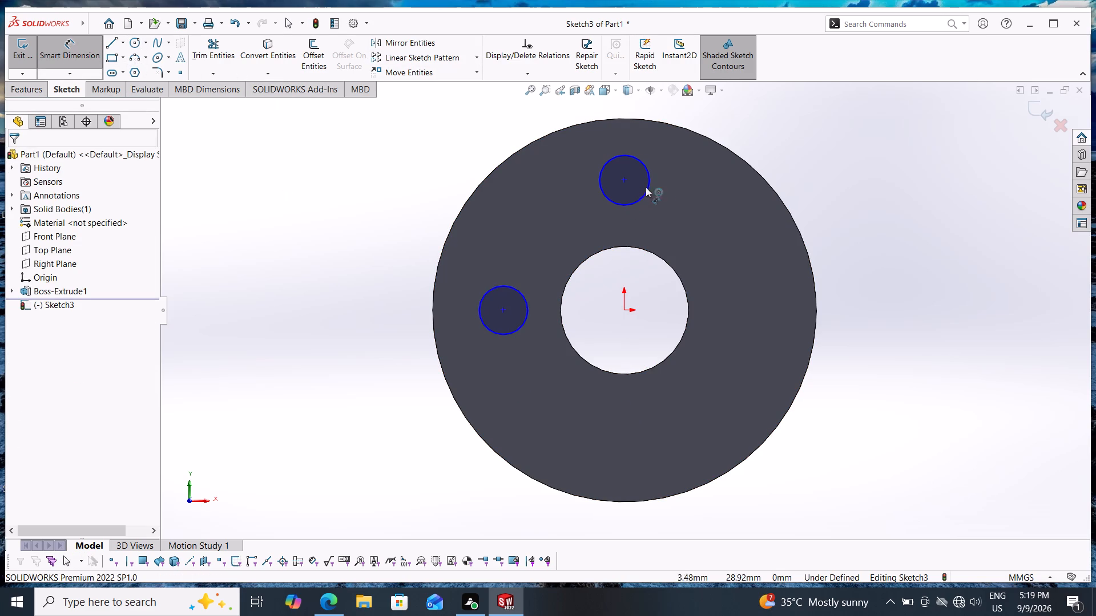
click(651, 181)
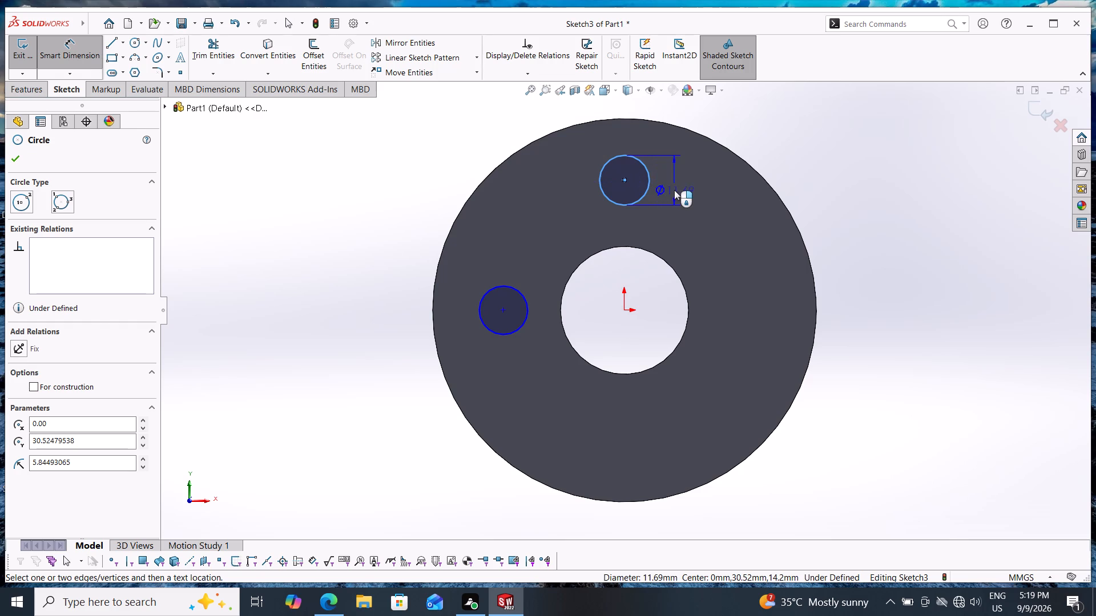
click(674, 190)
text(12.5)
key(Return)
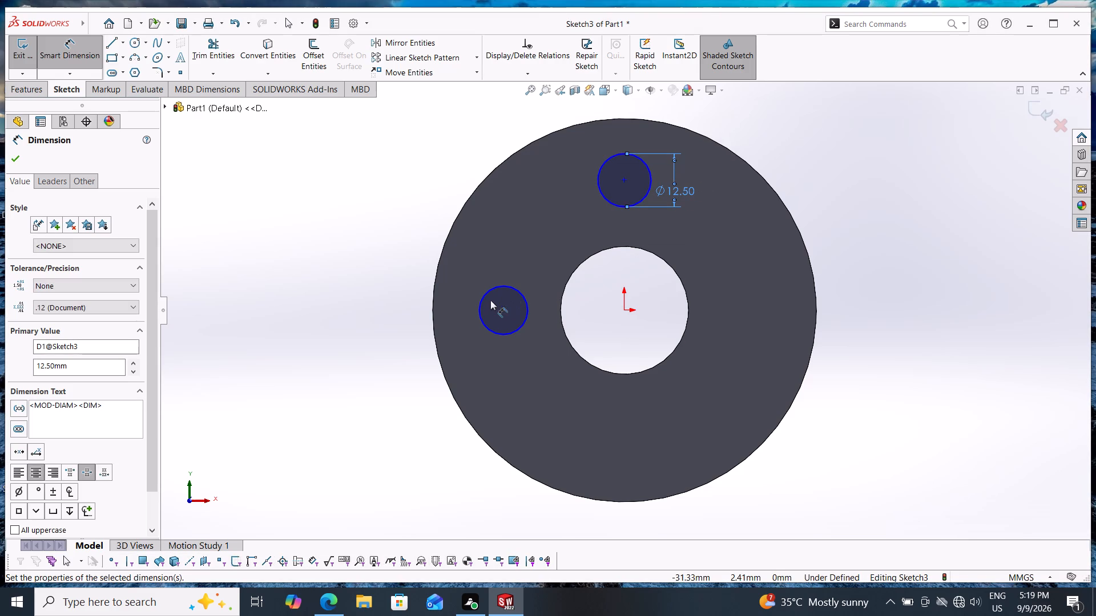
click(525, 299)
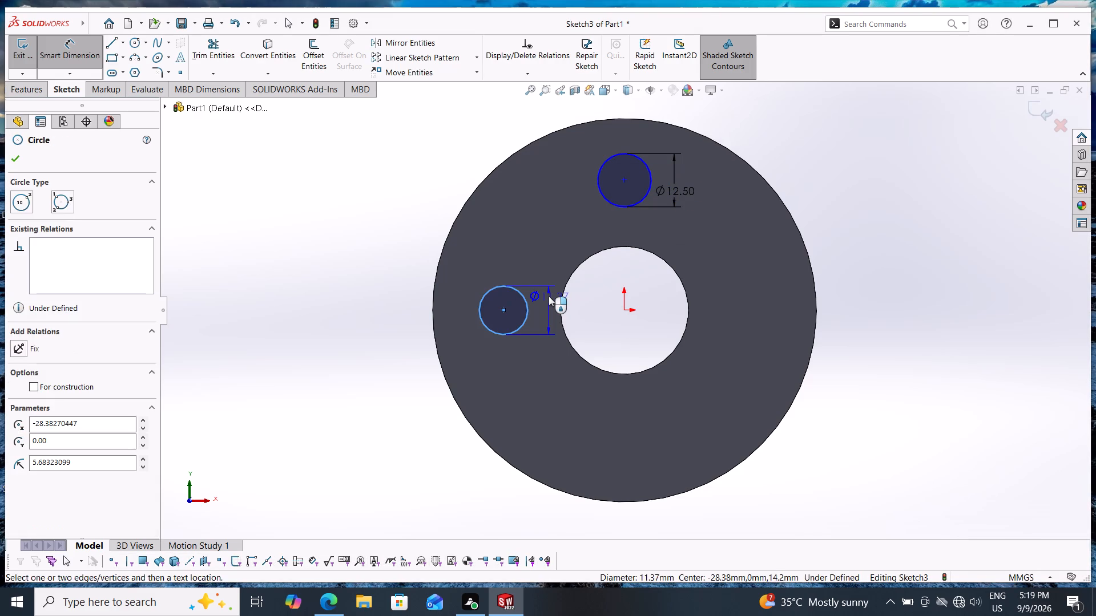
click(549, 296)
text(12.5)
key(Return)
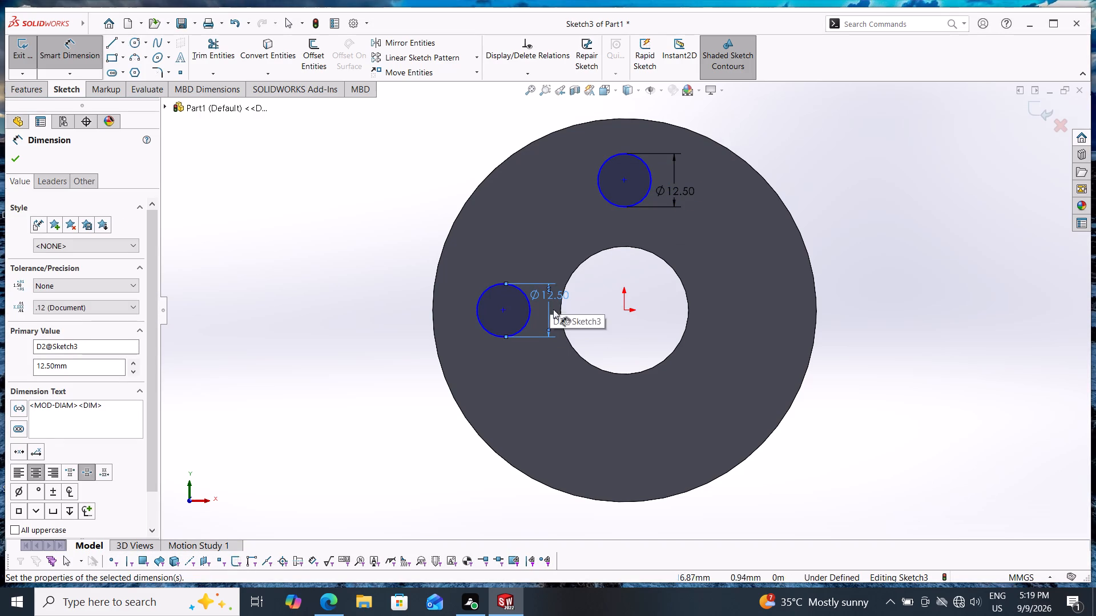
Dimension the vertical distance from the origin to the upper small circle's centre as 65/2 mm.
click(624, 311)
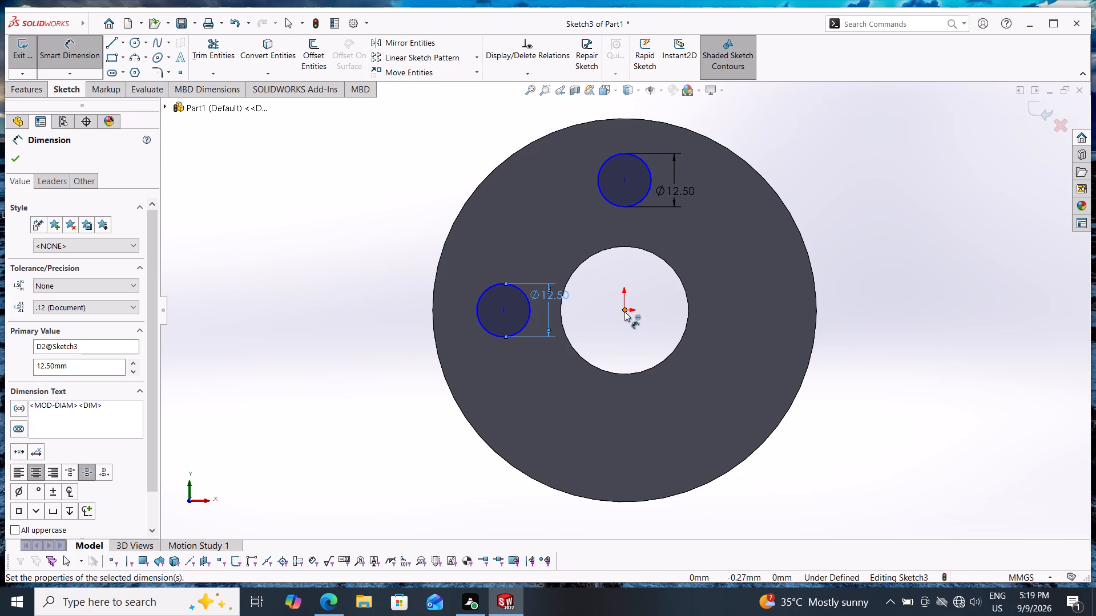
click(626, 183)
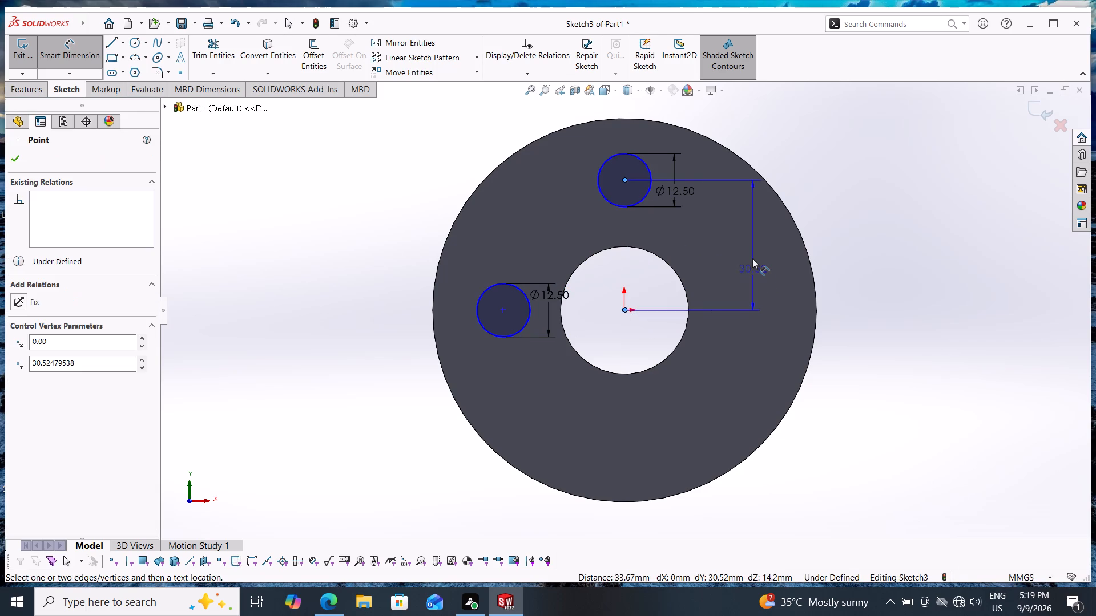
click(753, 248)
text(65/2)
key(Return)
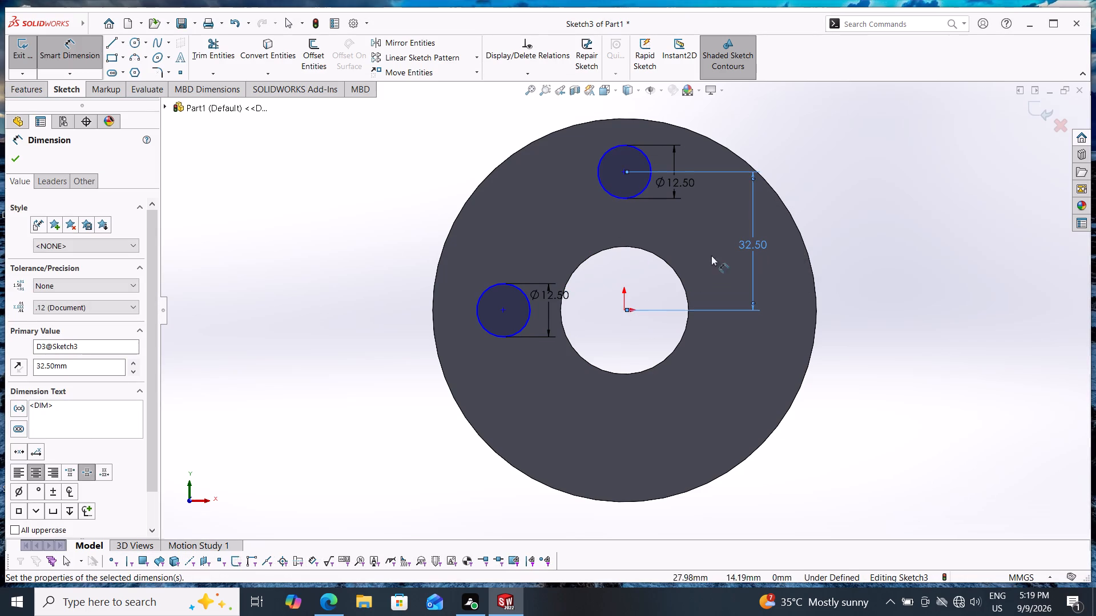
Dimension the horizontal distance from the left small circle's centre to the origin as 65/2 mm.
click(506, 313)
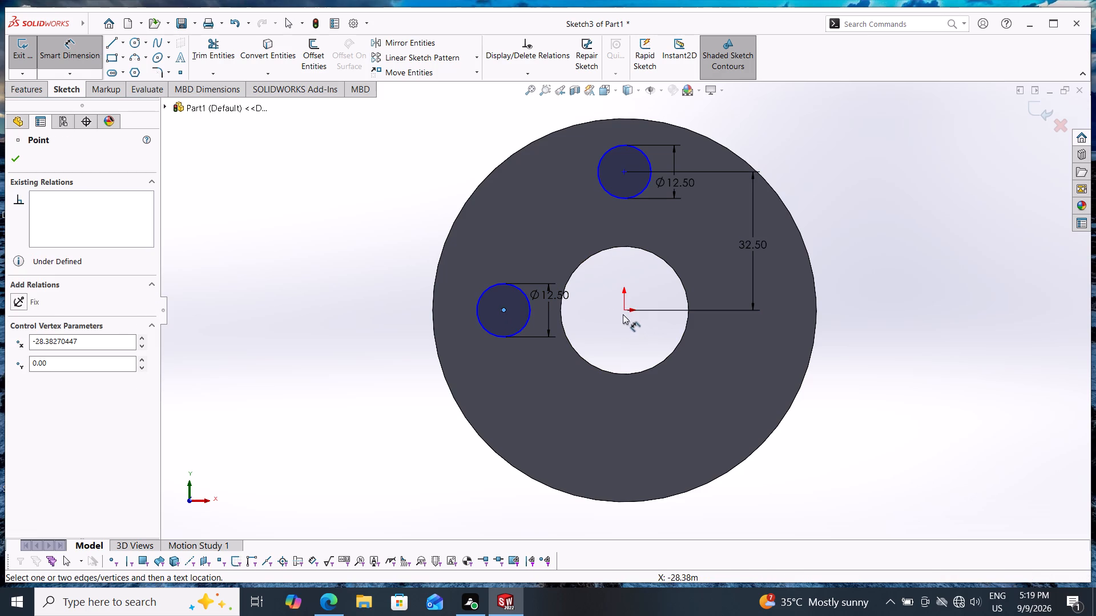
click(622, 313)
click(590, 343)
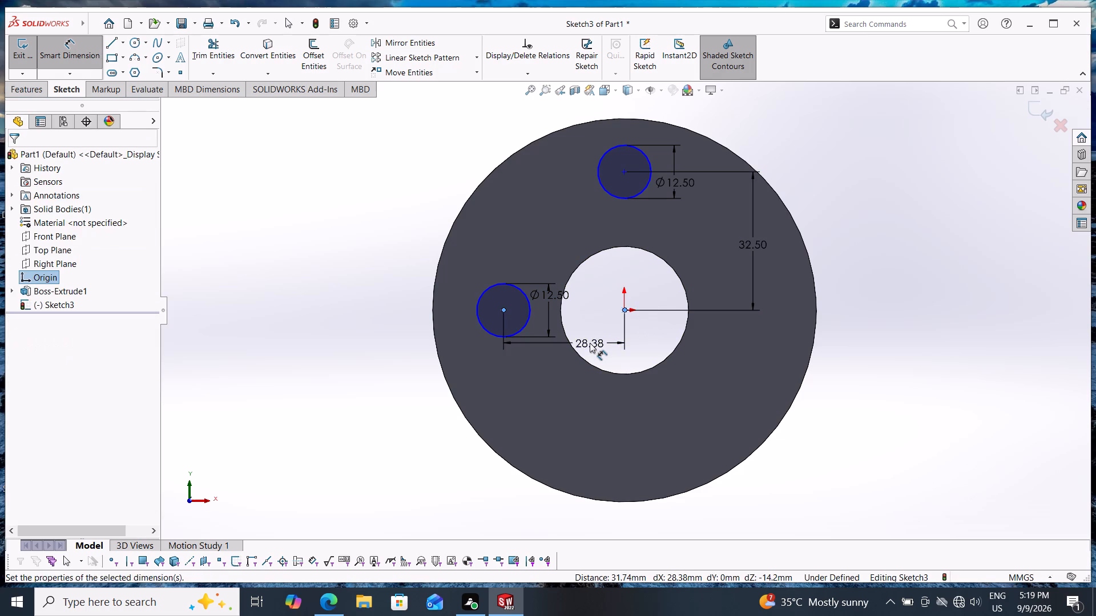
key(6)
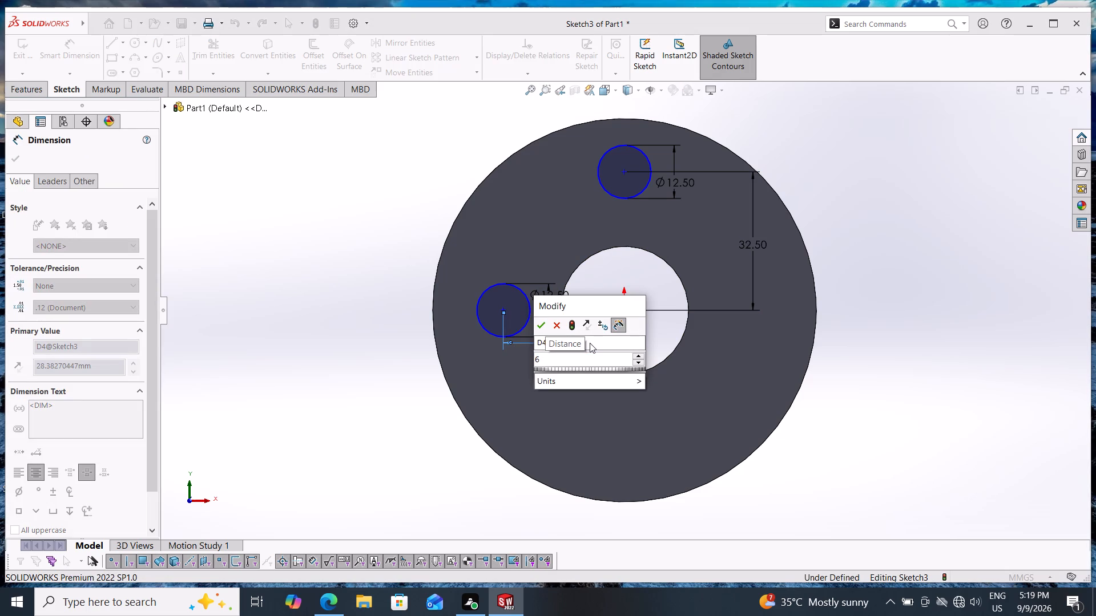
text(5.2)
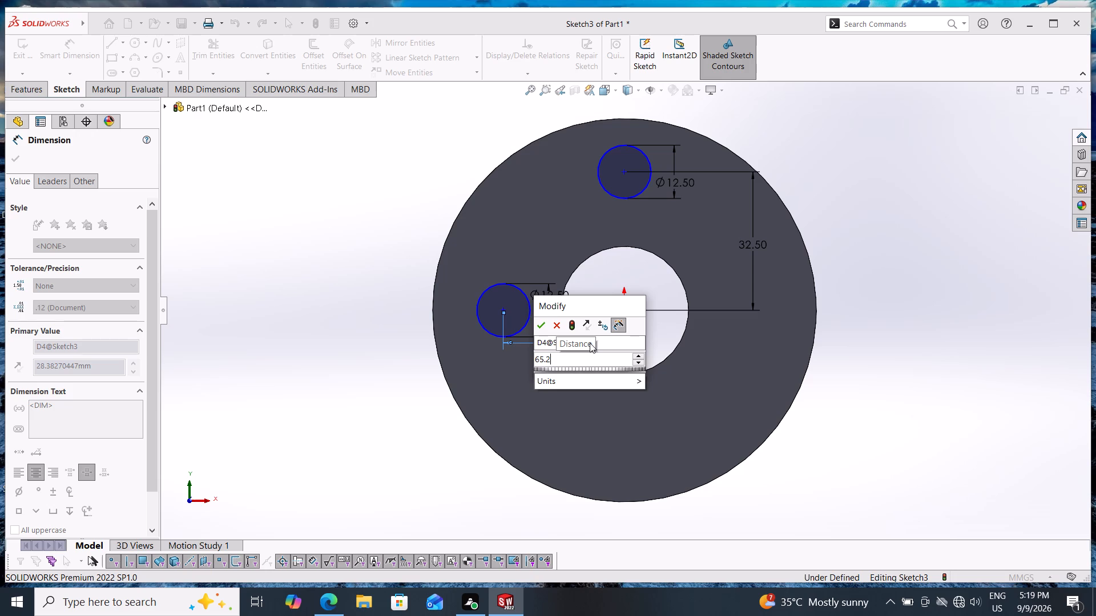
key(BackSpace)
key(BackSpace)
key(minus)
key(BackSpace)
text(/2)
key(Return)
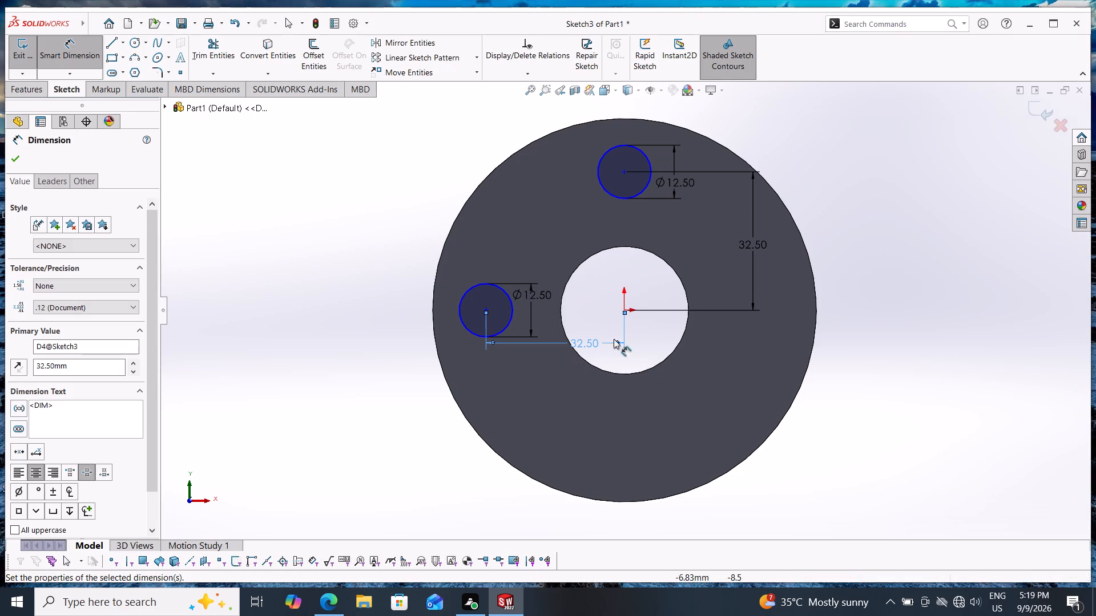
key(Escape)
key(Escape)
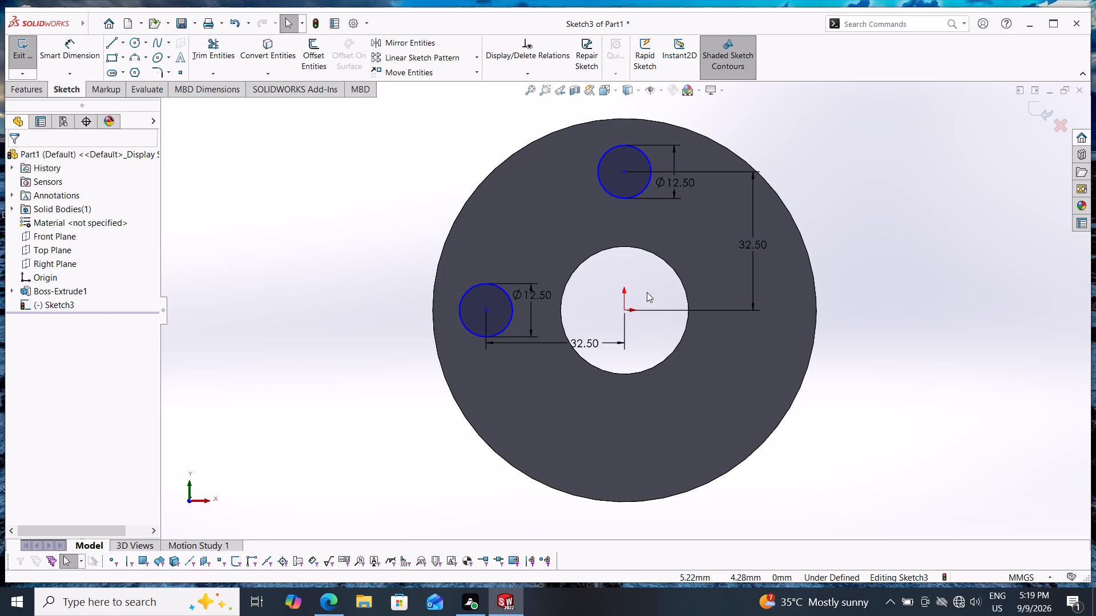
Add a horizontal relation between the left small circle's centre and the origin.
shift+click(487, 309)
shift+click(623, 310)
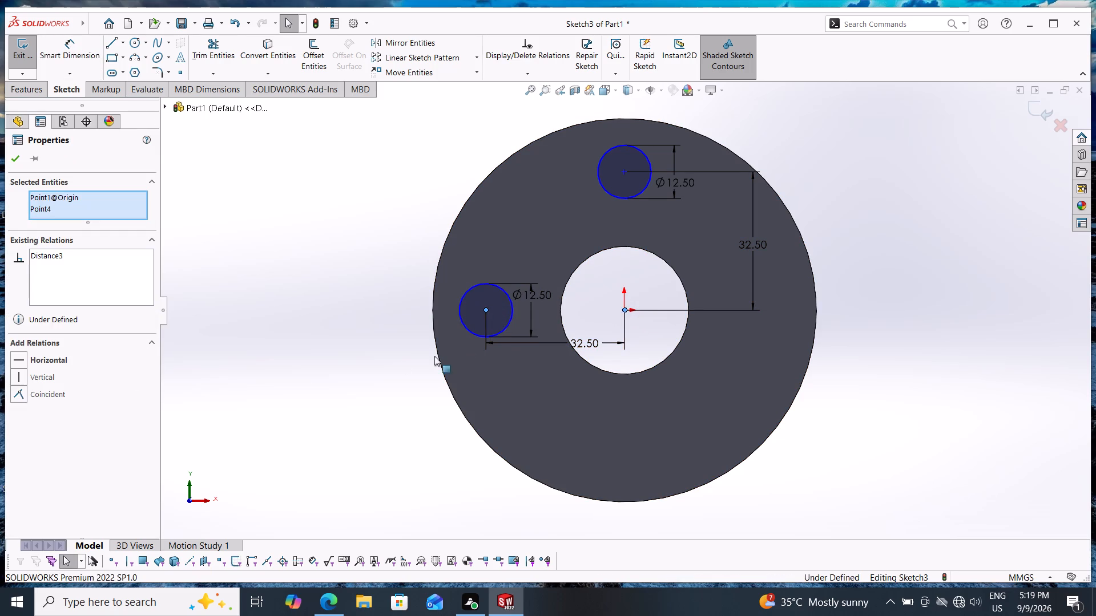
click(58, 361)
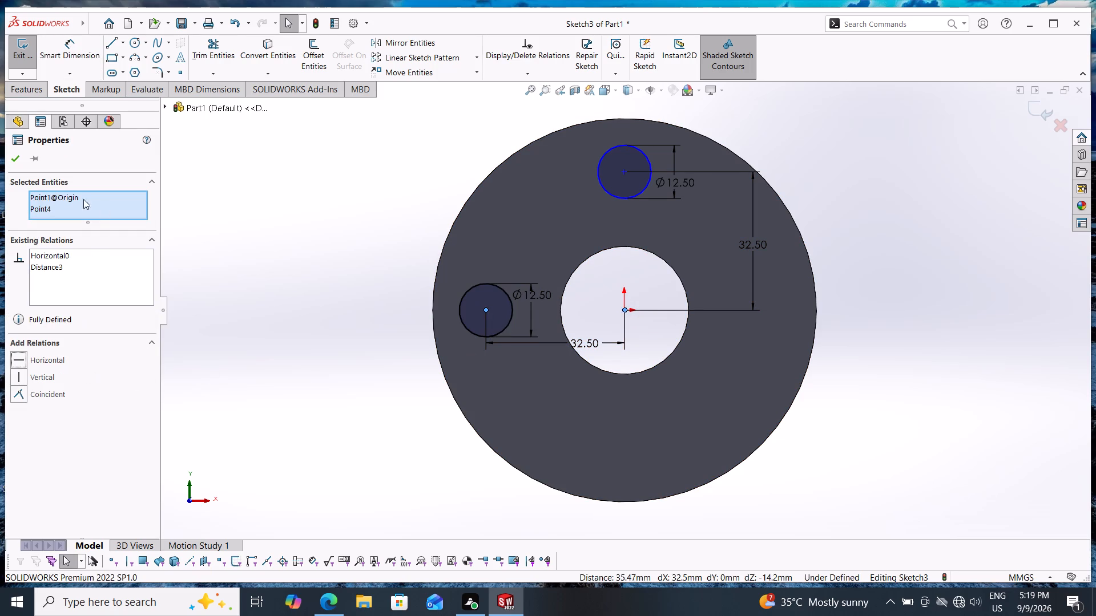
click(13, 161)
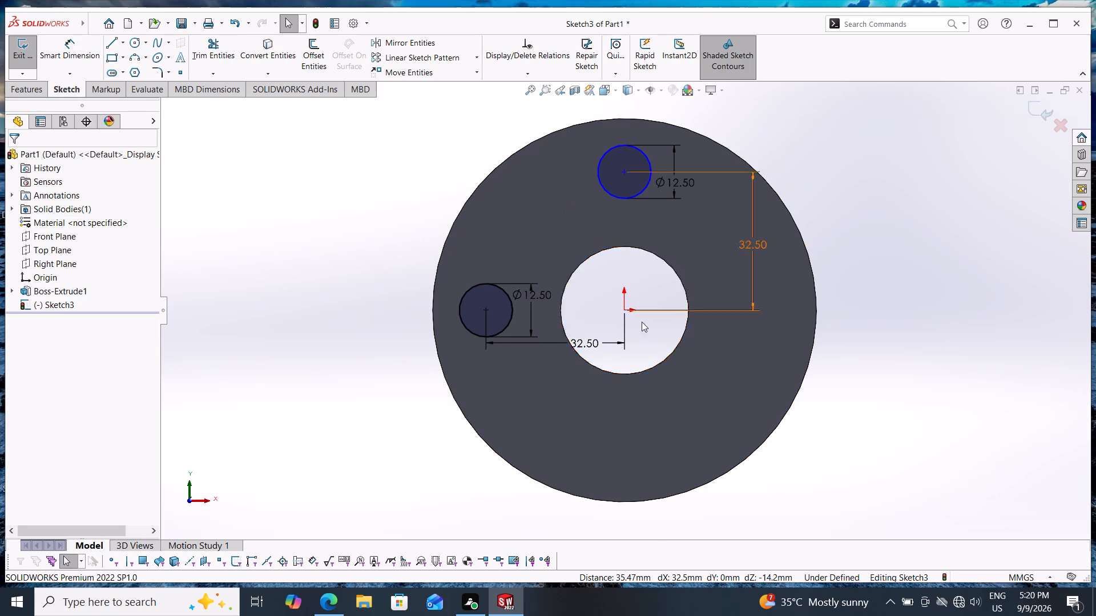
Constrain the upper small circle's centre vertically to the origin, deleting the mistakenly added horizontal relation between them.
shift+click(624, 311)
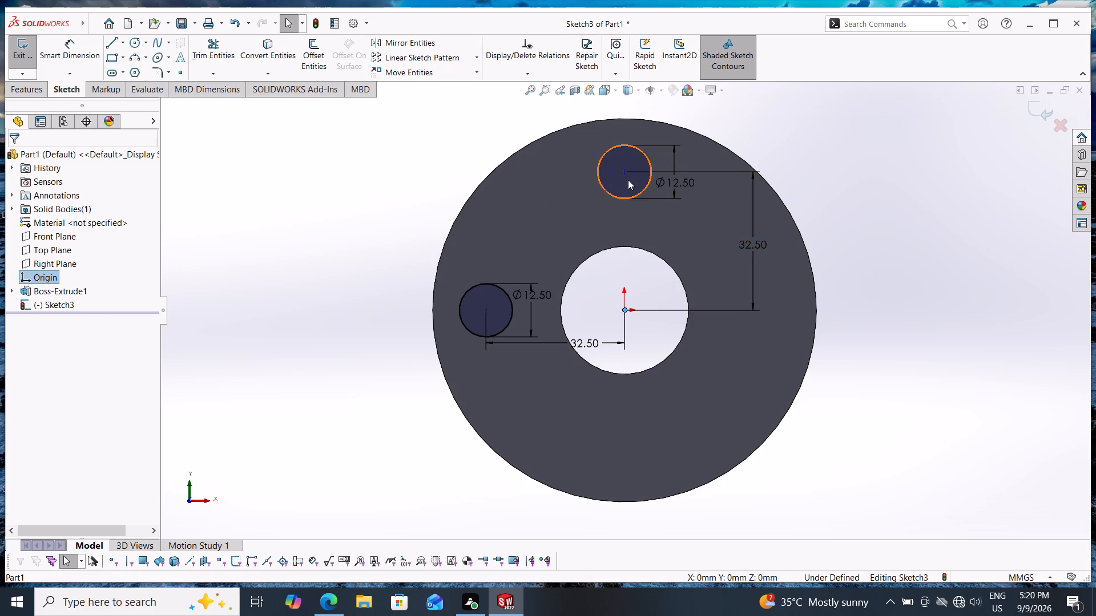
shift+click(625, 172)
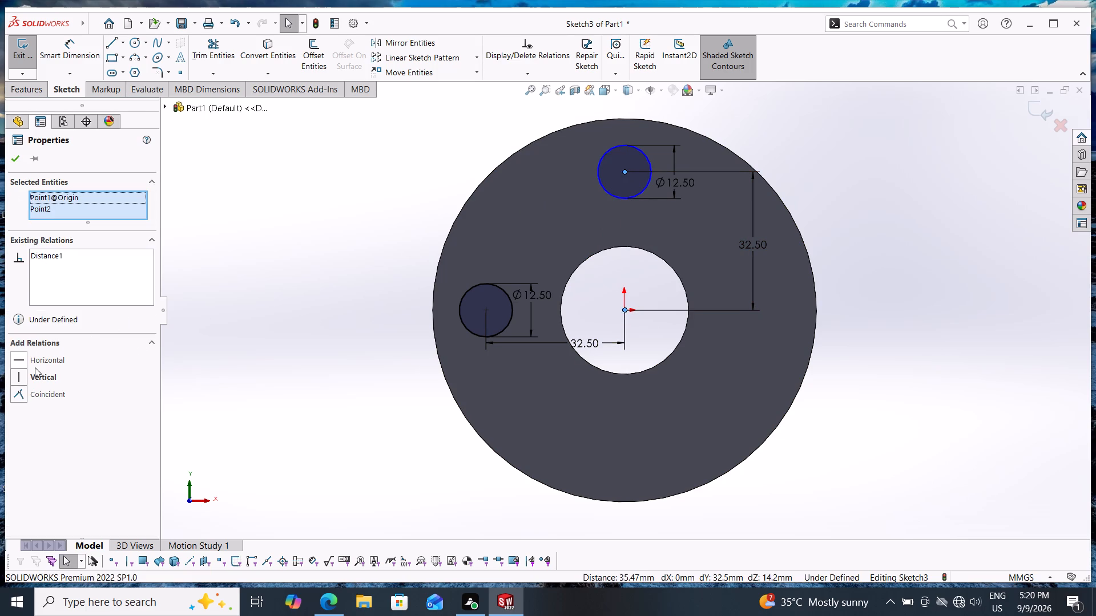
click(41, 359)
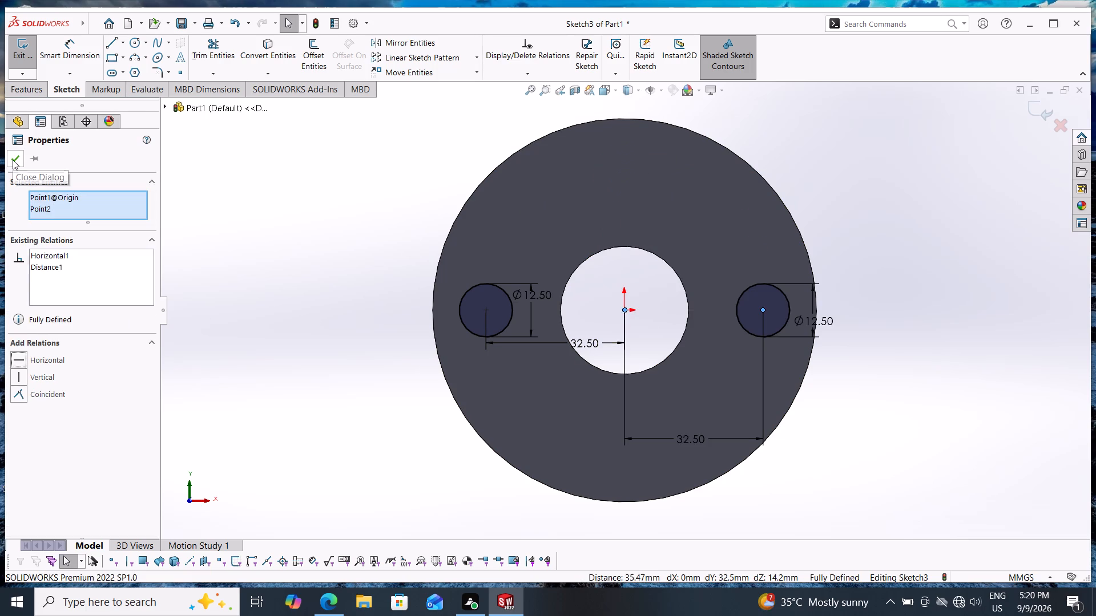
click(50, 376)
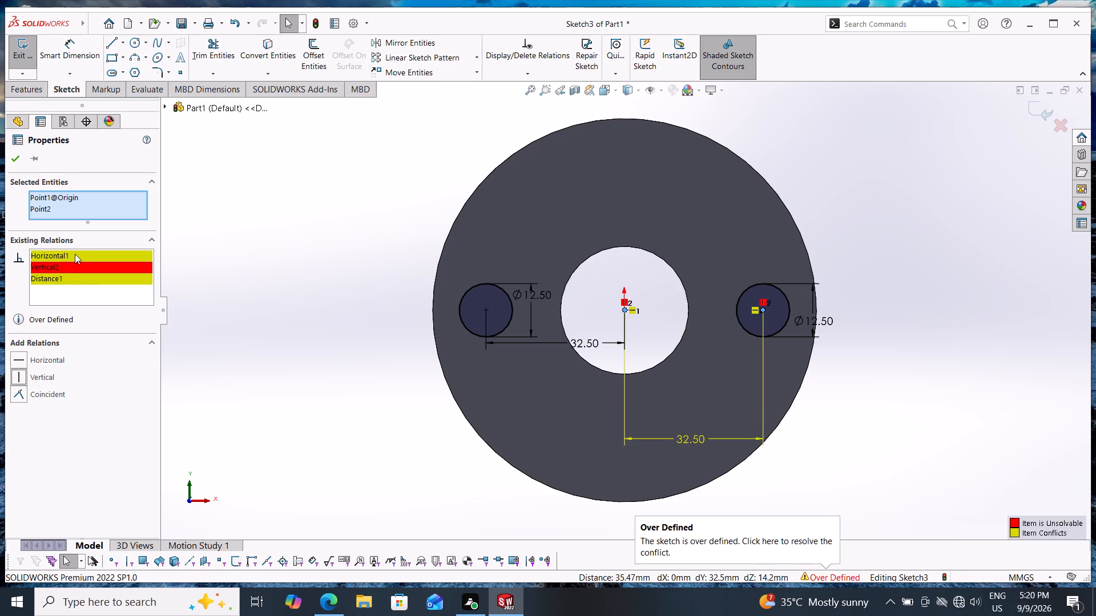
right_click(75, 254)
click(110, 274)
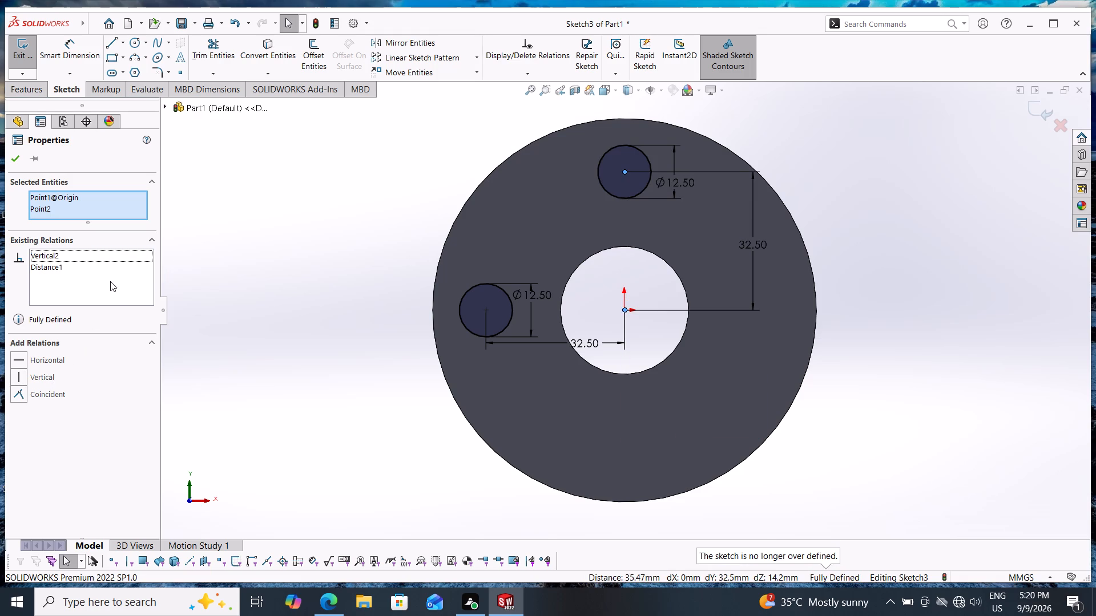
click(15, 163)
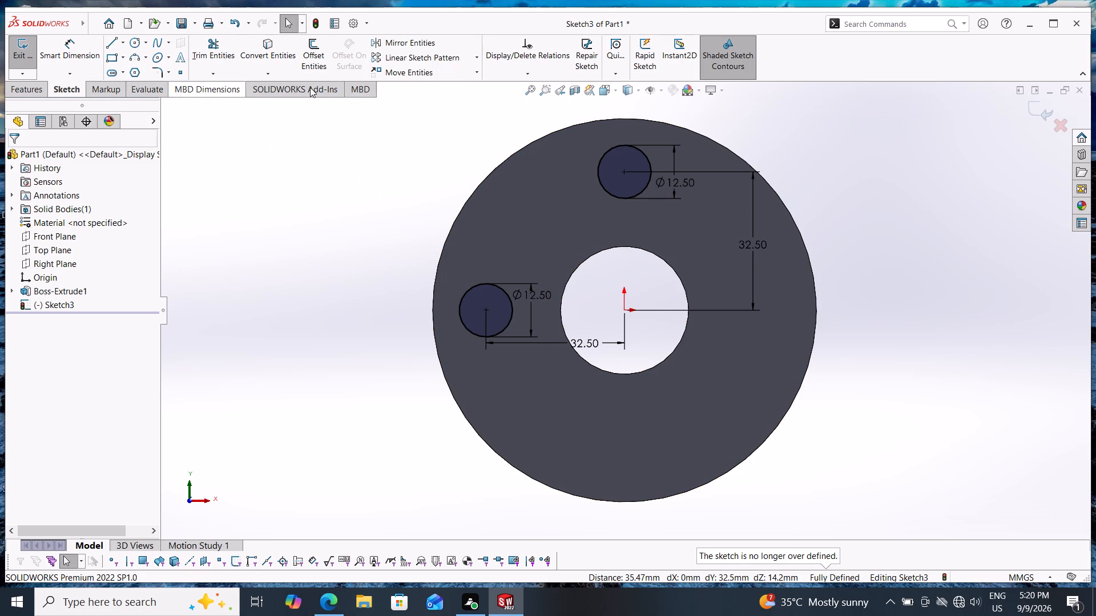
Sketch two centrelines from the origin inside the bore: one horizontal leftward about 12.5 mm, one vertical downward about 13.3 mm.
click(123, 46)
click(149, 72)
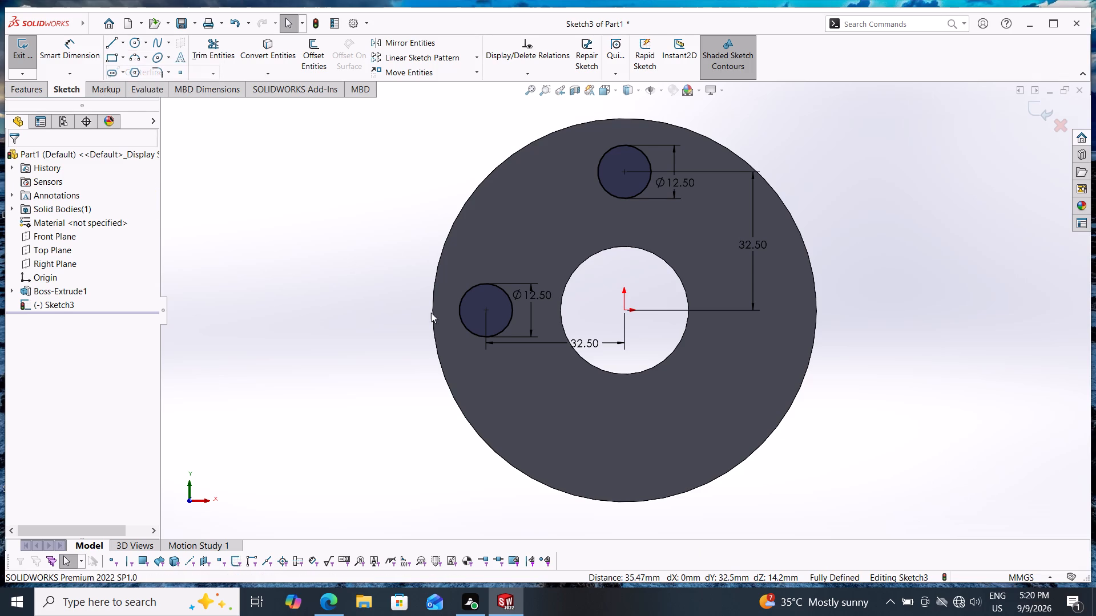
click(625, 310)
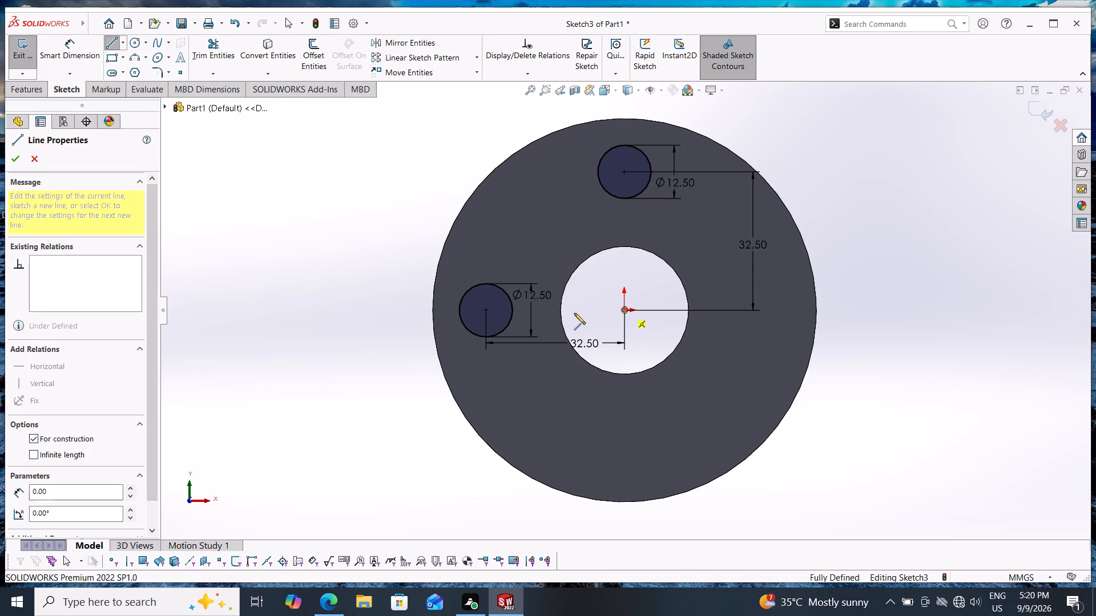
click(571, 313)
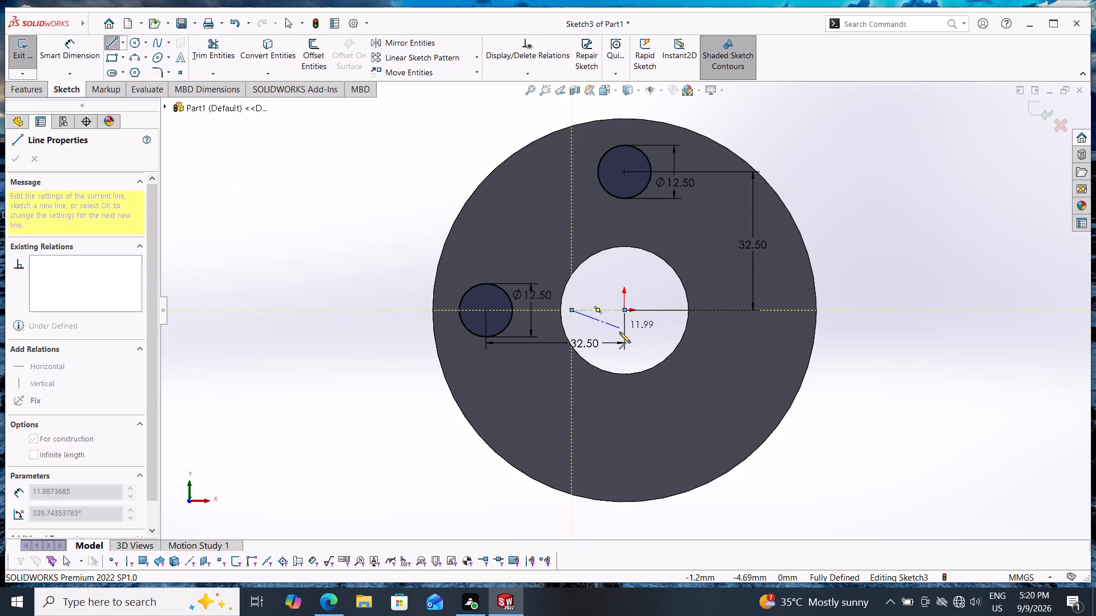
double_click(603, 334)
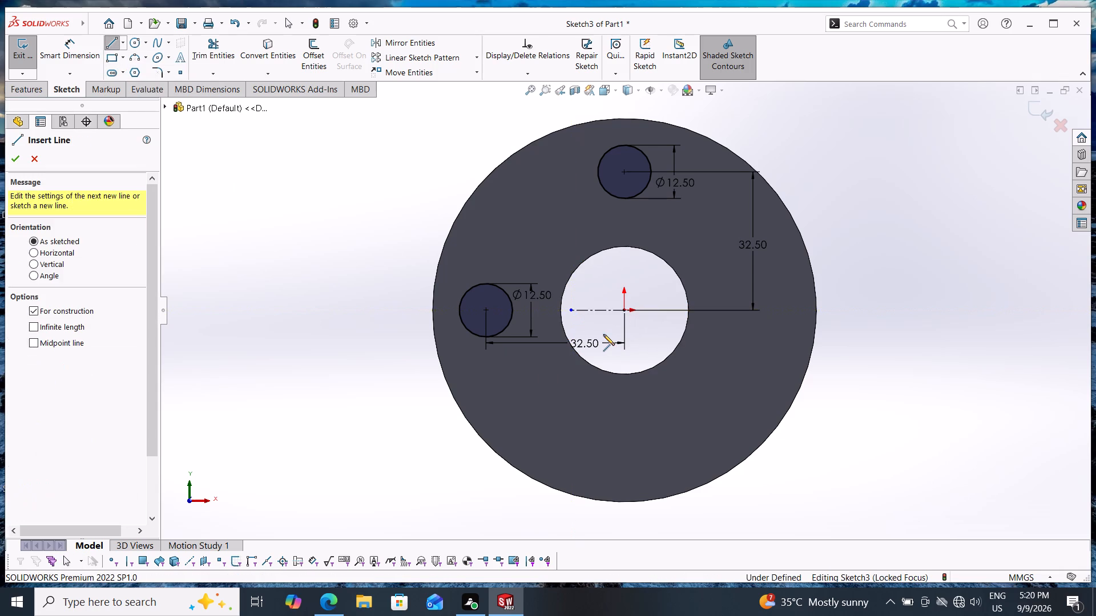
click(624, 309)
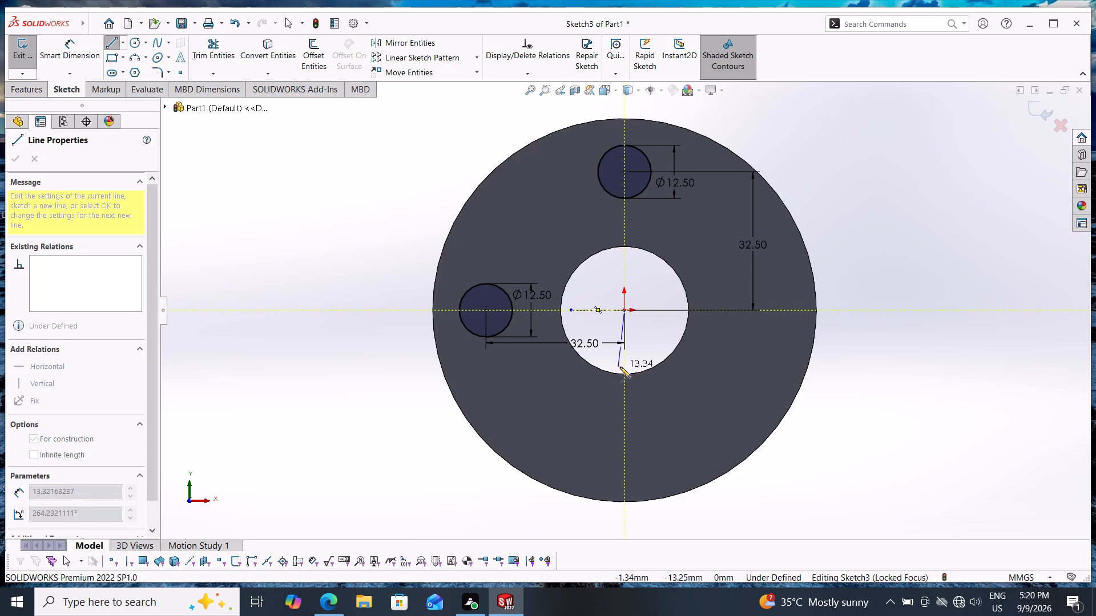
click(623, 367)
key(Escape)
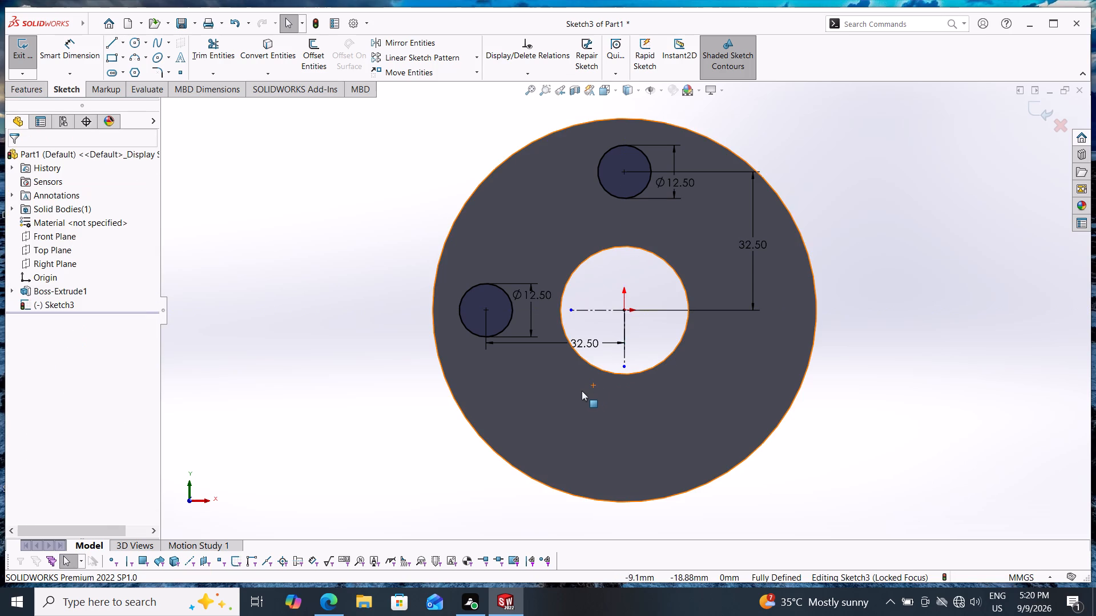
Mirror a copy of the left small circle about the vertical centreline.
click(427, 46)
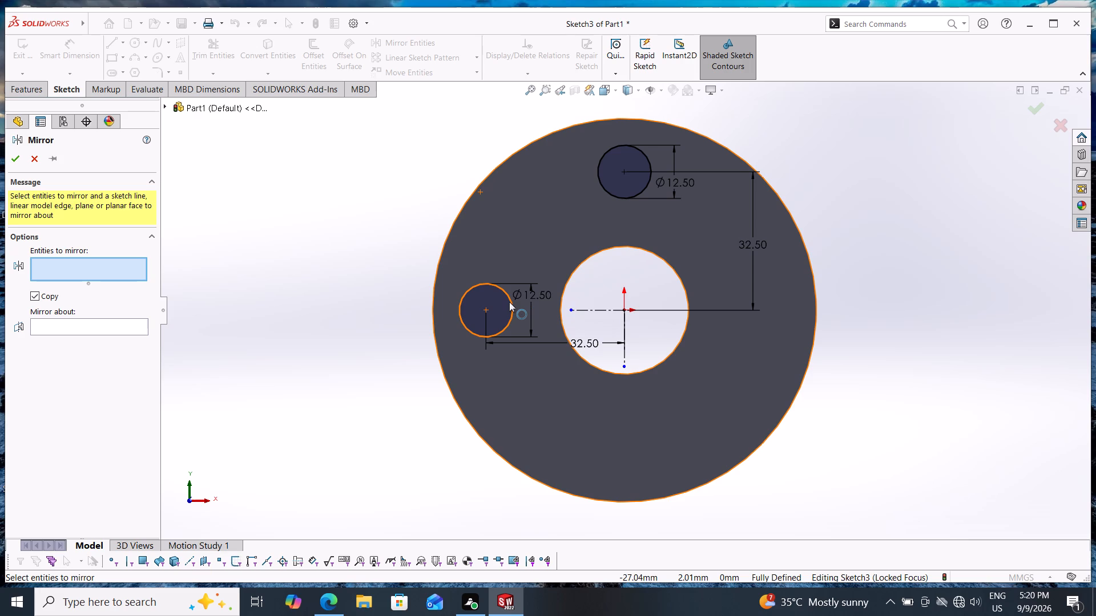
click(509, 302)
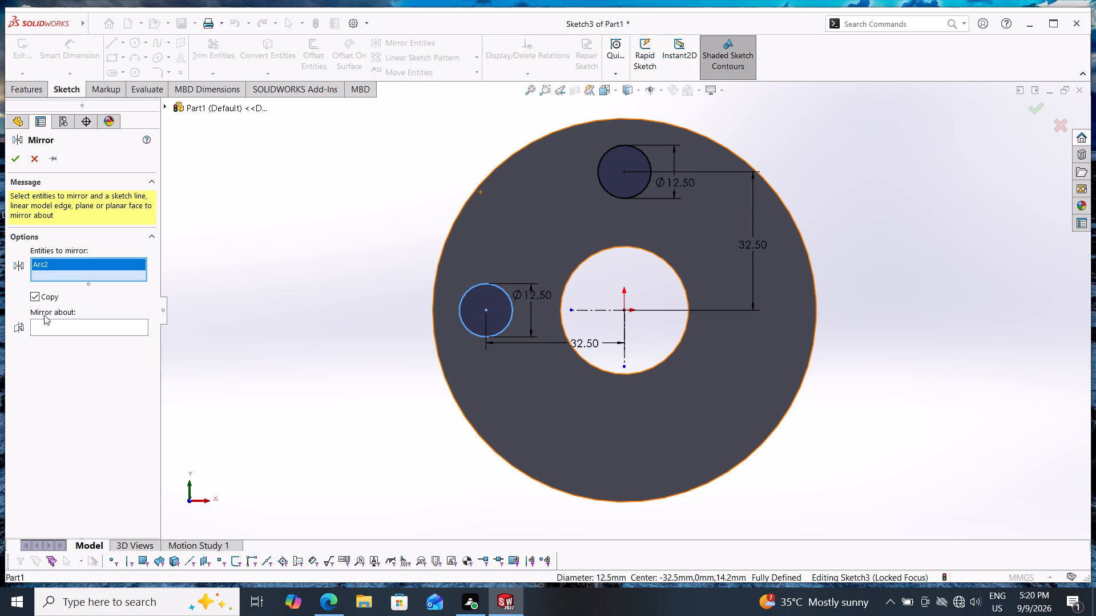
click(46, 321)
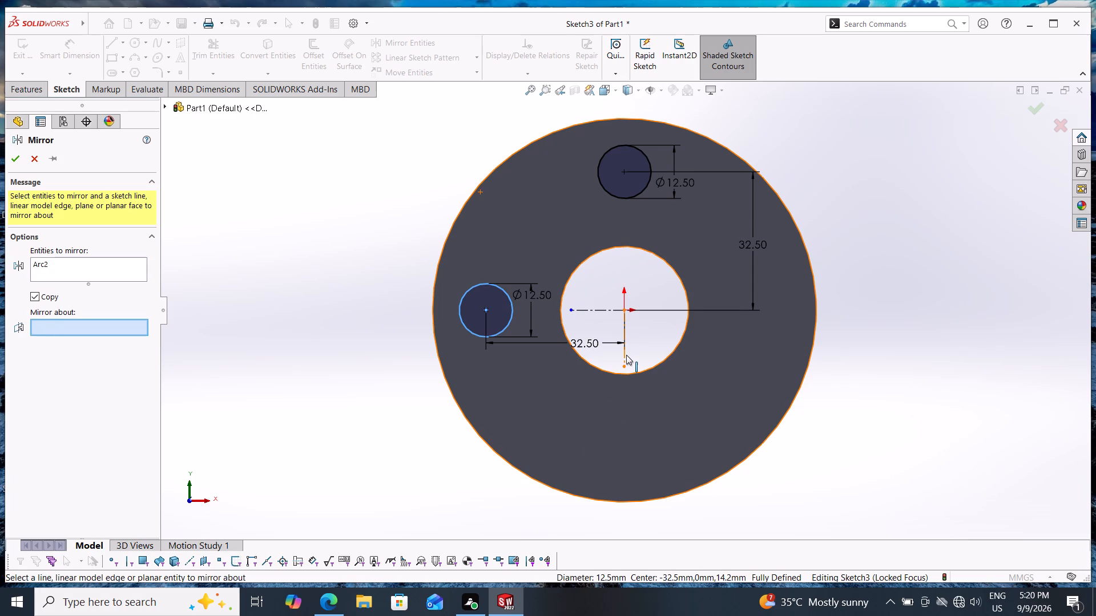
click(626, 355)
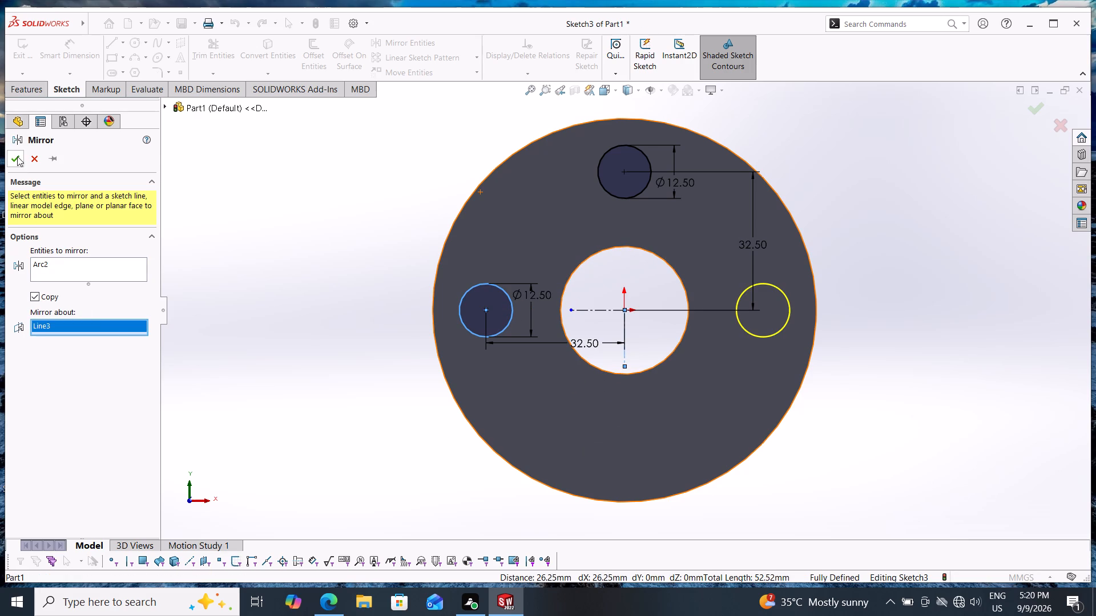
click(17, 156)
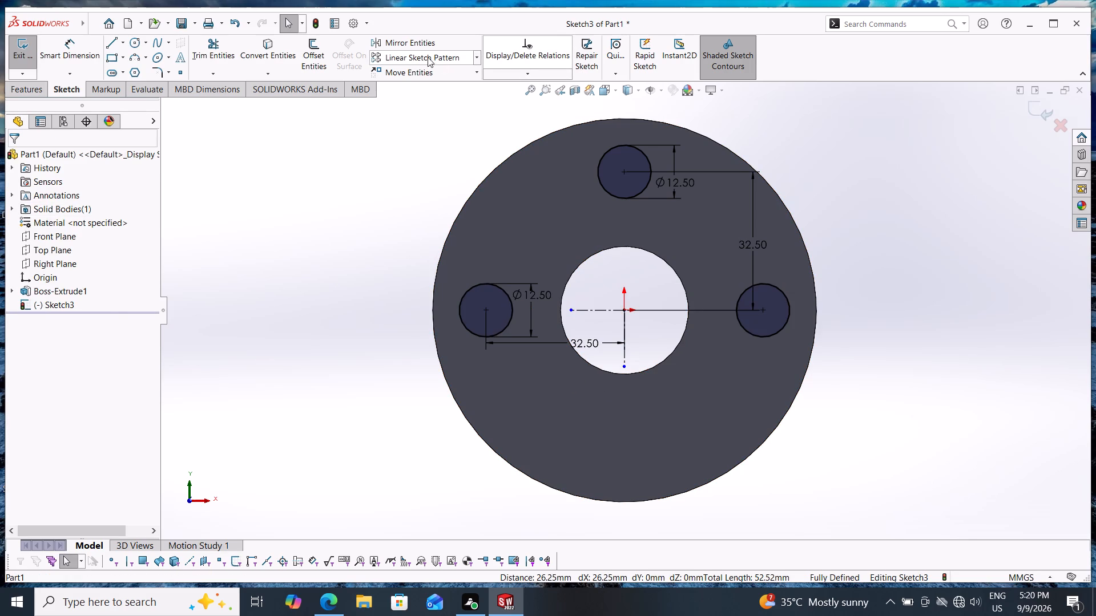
Mirror a copy of the upper small circle about the horizontal centreline.
click(422, 45)
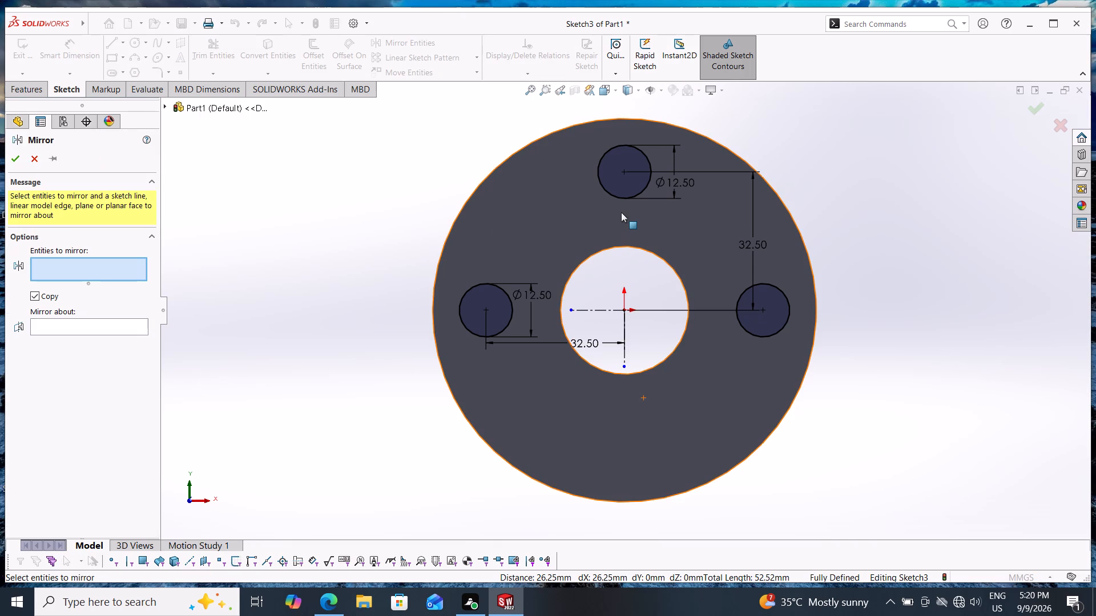
click(615, 193)
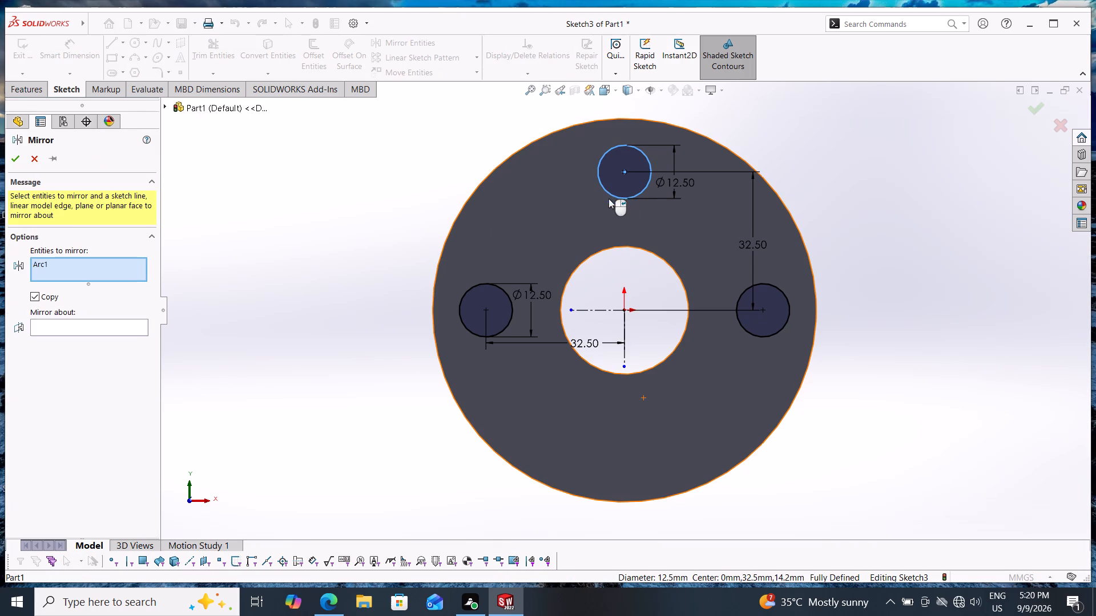
click(86, 331)
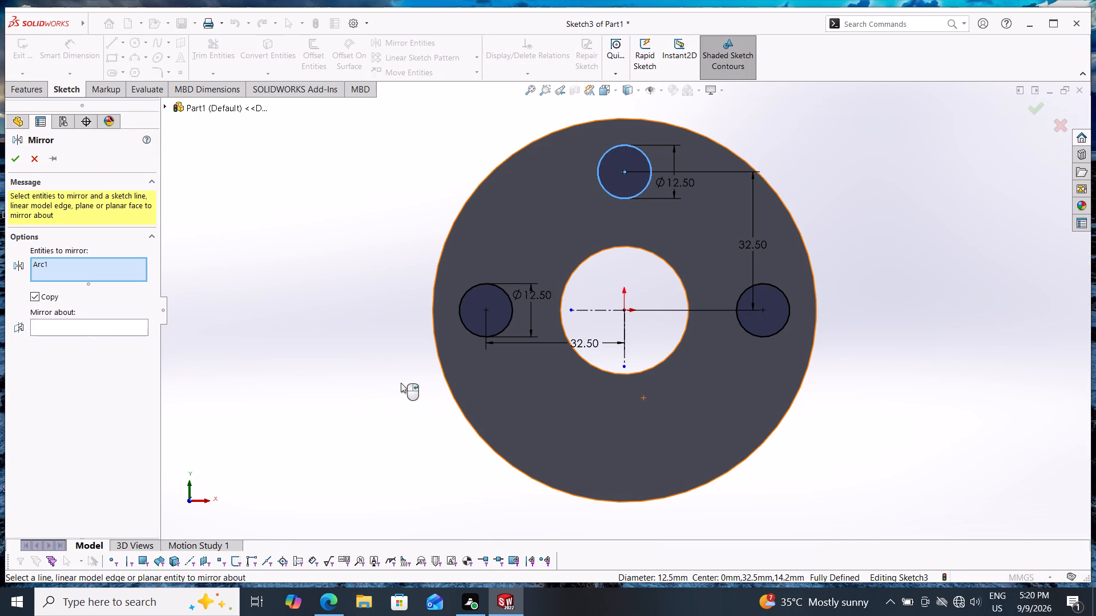
click(595, 311)
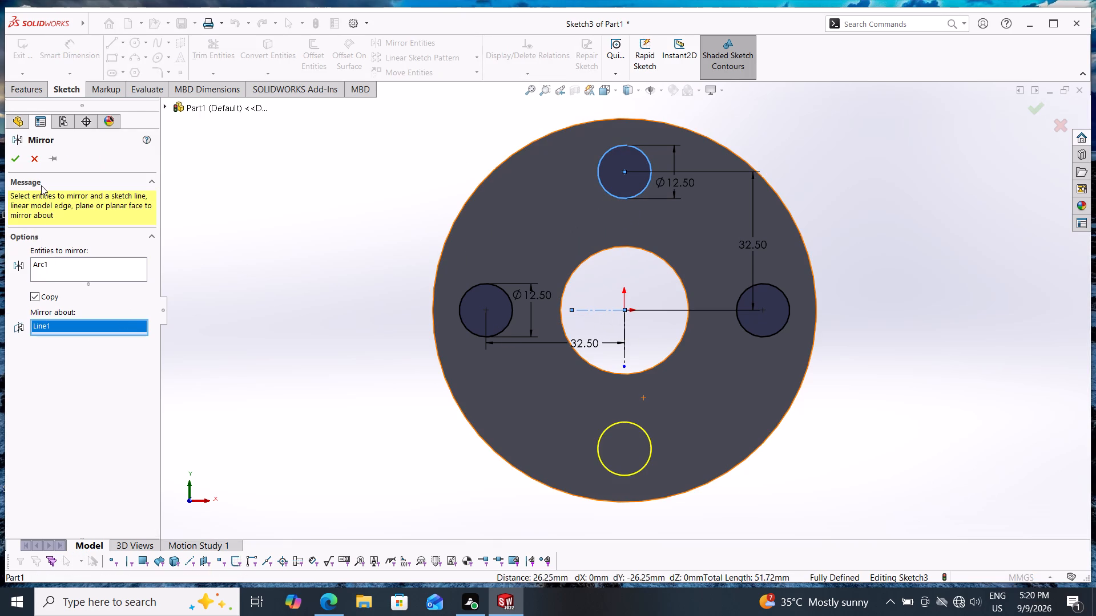
click(16, 161)
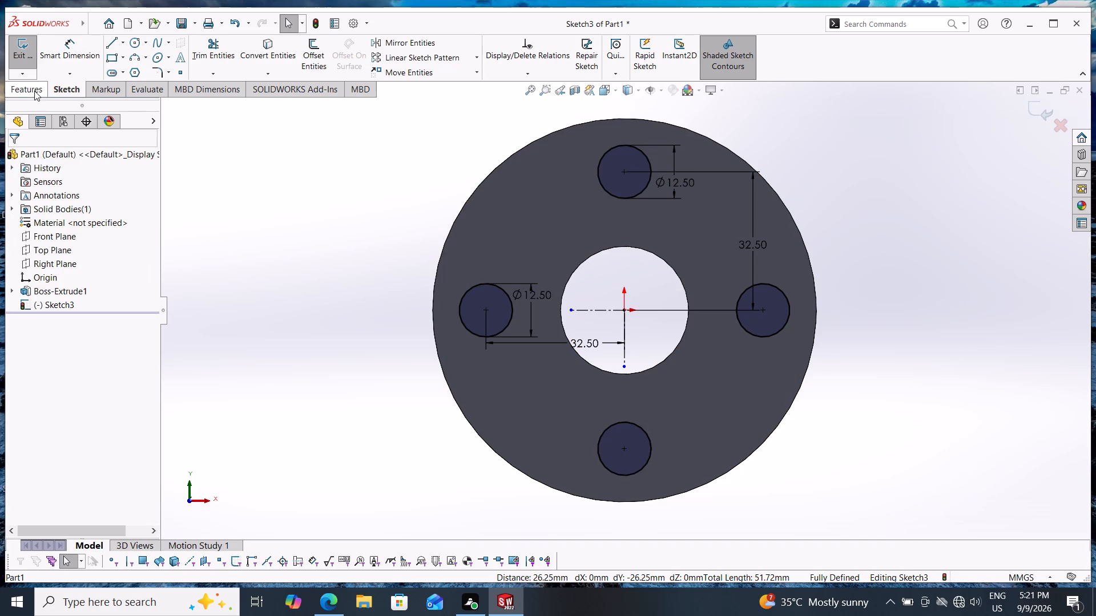
Cut the four small circles through the disc with an Extruded Cut set to Through All.
click(34, 91)
click(211, 48)
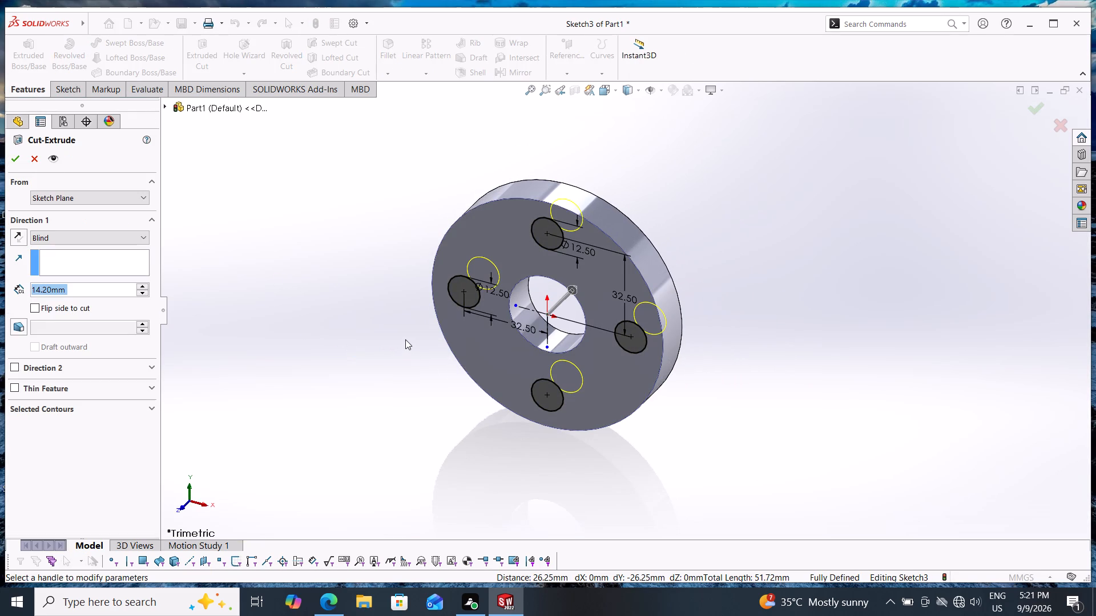
click(57, 240)
click(55, 261)
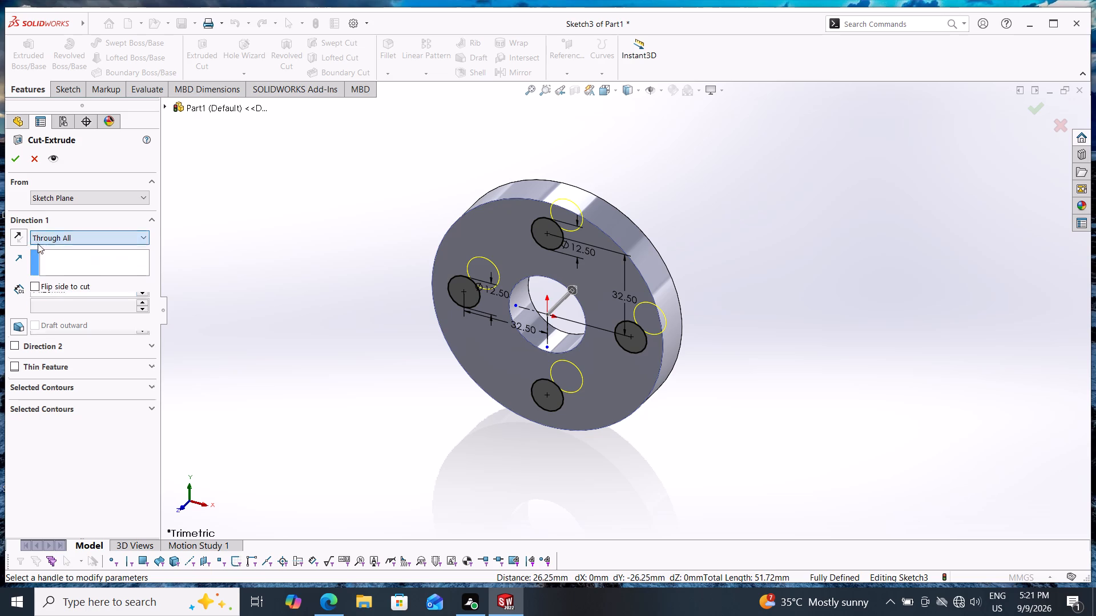
click(14, 161)
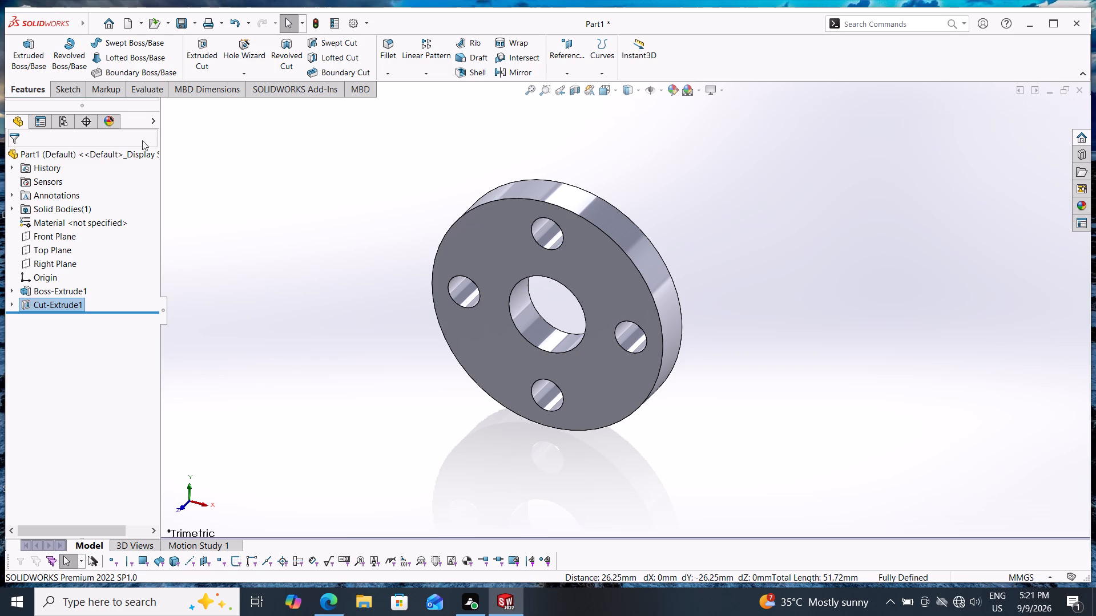
Fillet the disc's front outer circular edge with a 2 mm radius.
click(382, 56)
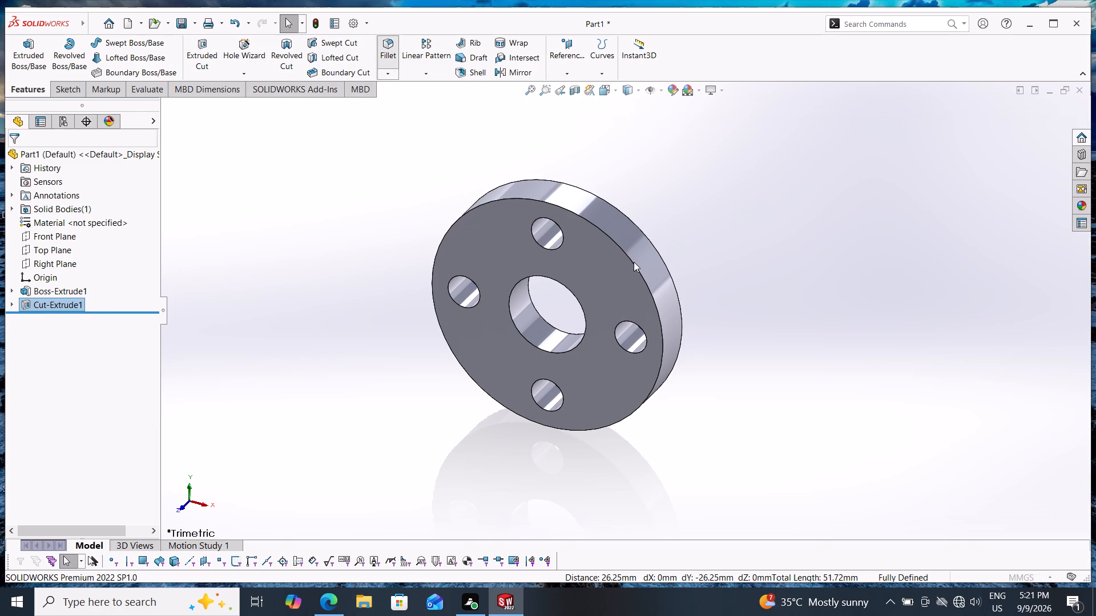
click(633, 263)
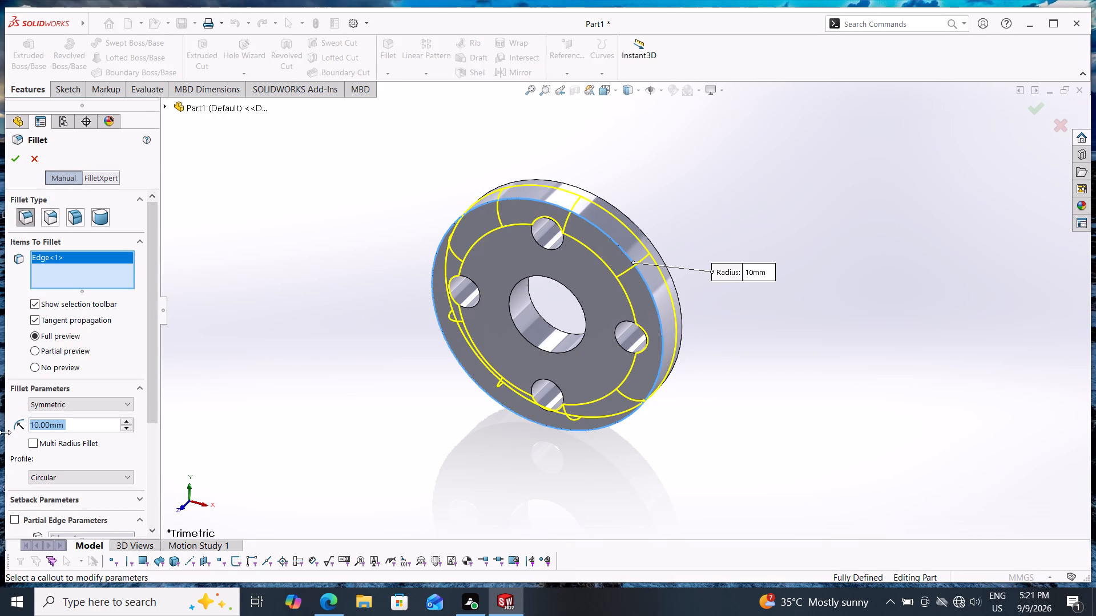
key(2)
key(Return)
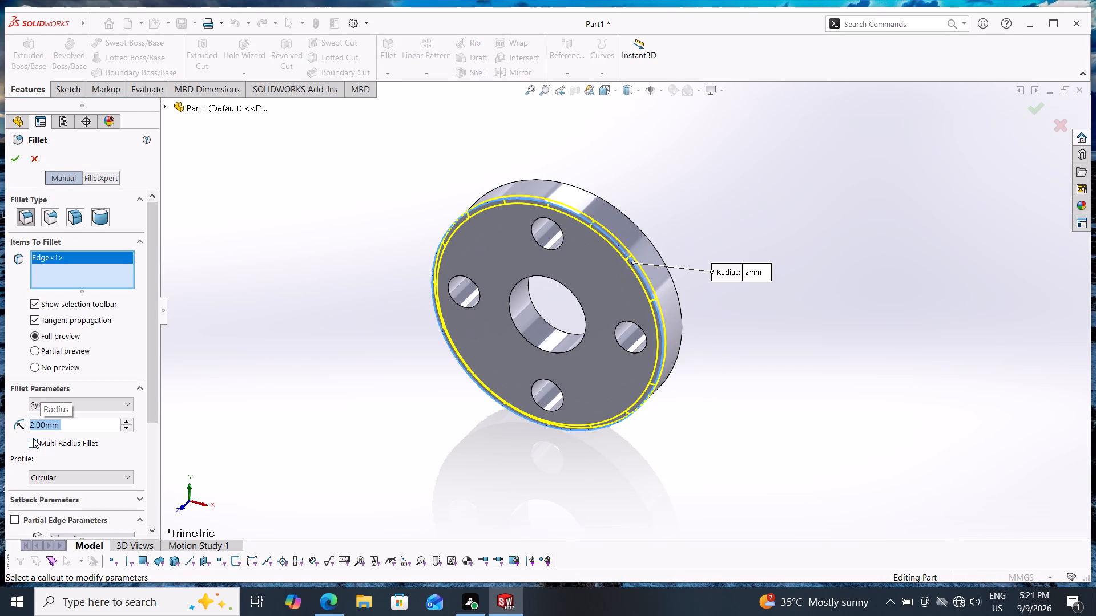
click(17, 155)
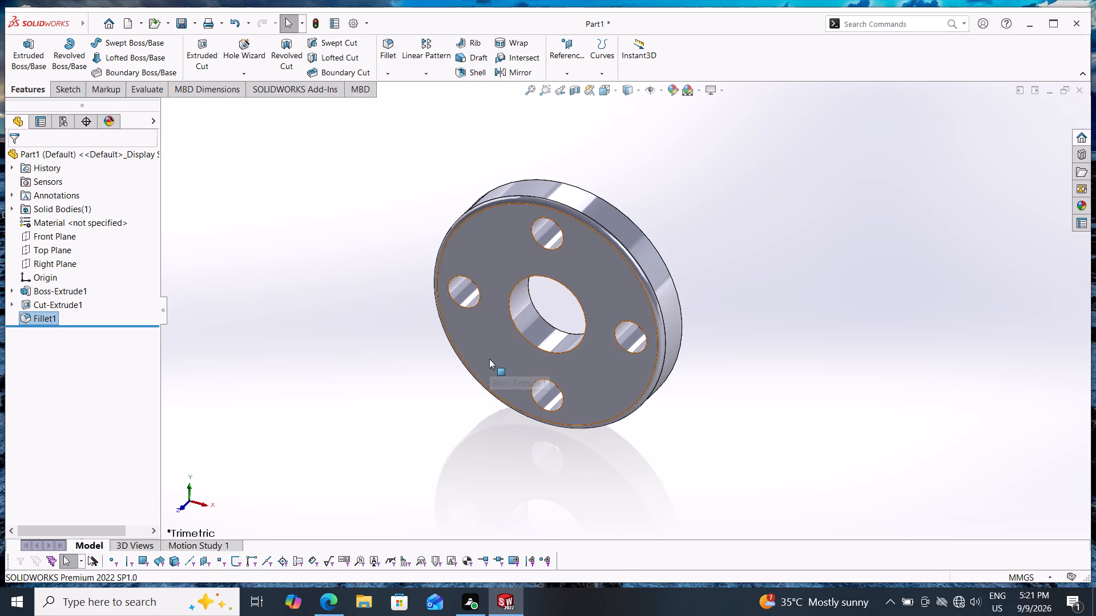
Start a sketch on the disc's front face with an origin-centred circle and dimension its diameter to 40 mm.
click(489, 359)
key(Escape)
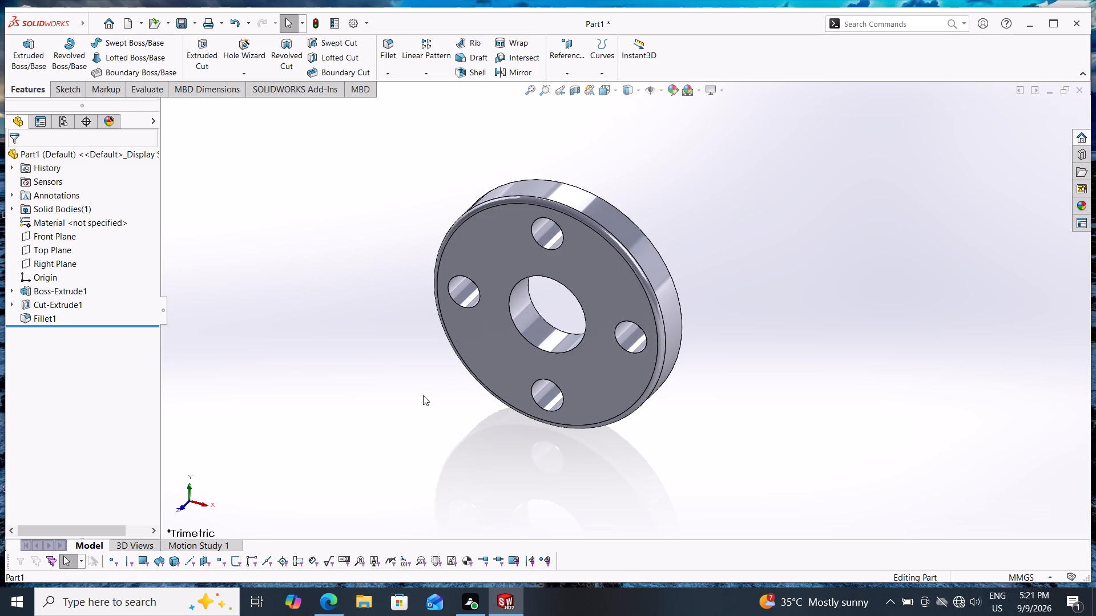
key(Escape)
click(495, 363)
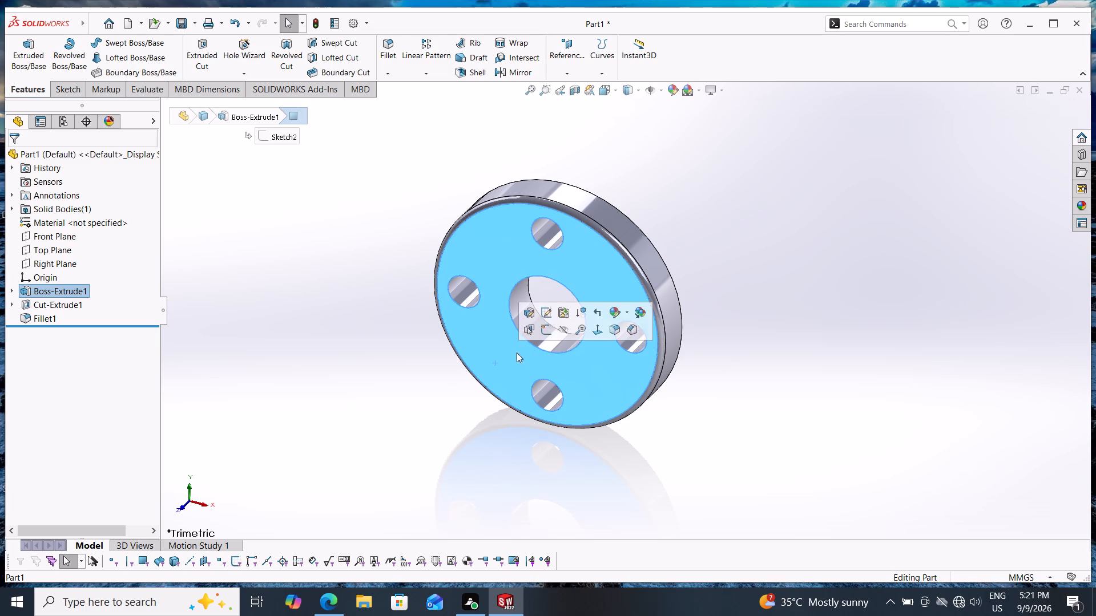
click(549, 330)
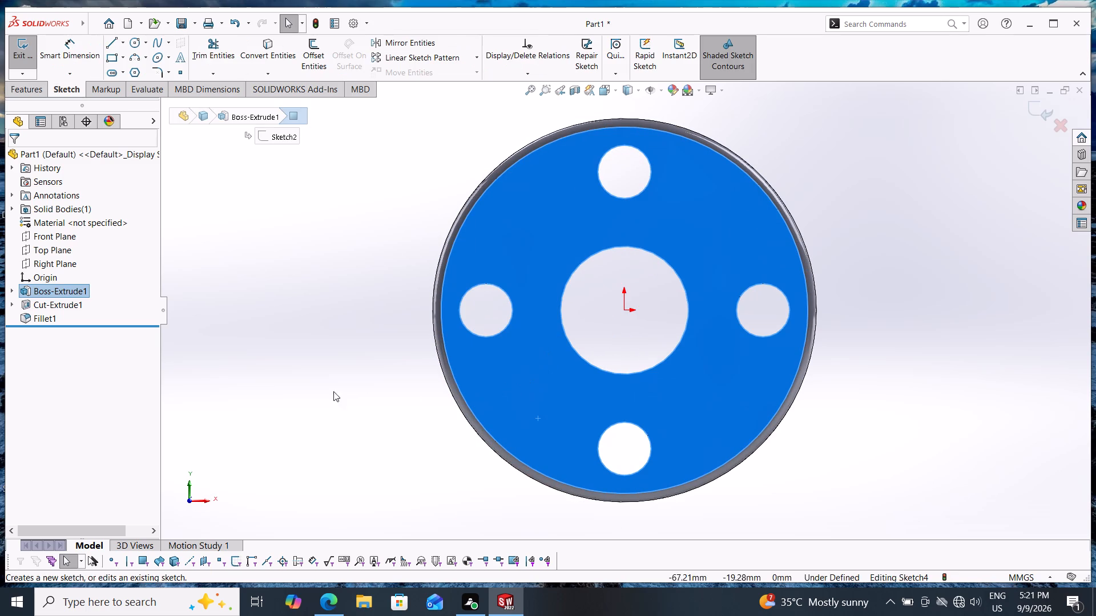
click(136, 40)
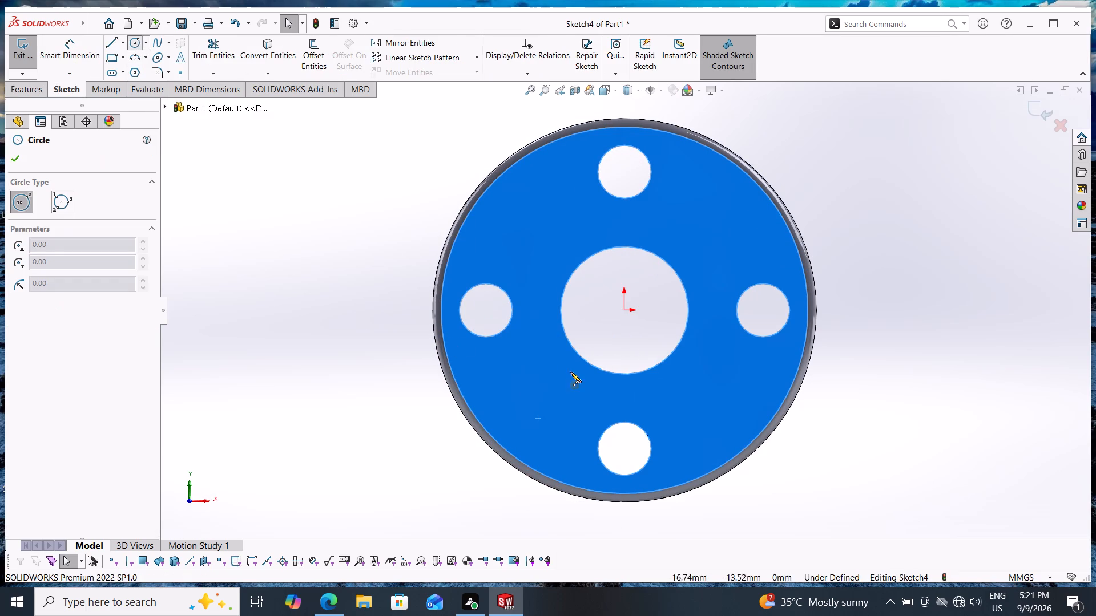
click(625, 310)
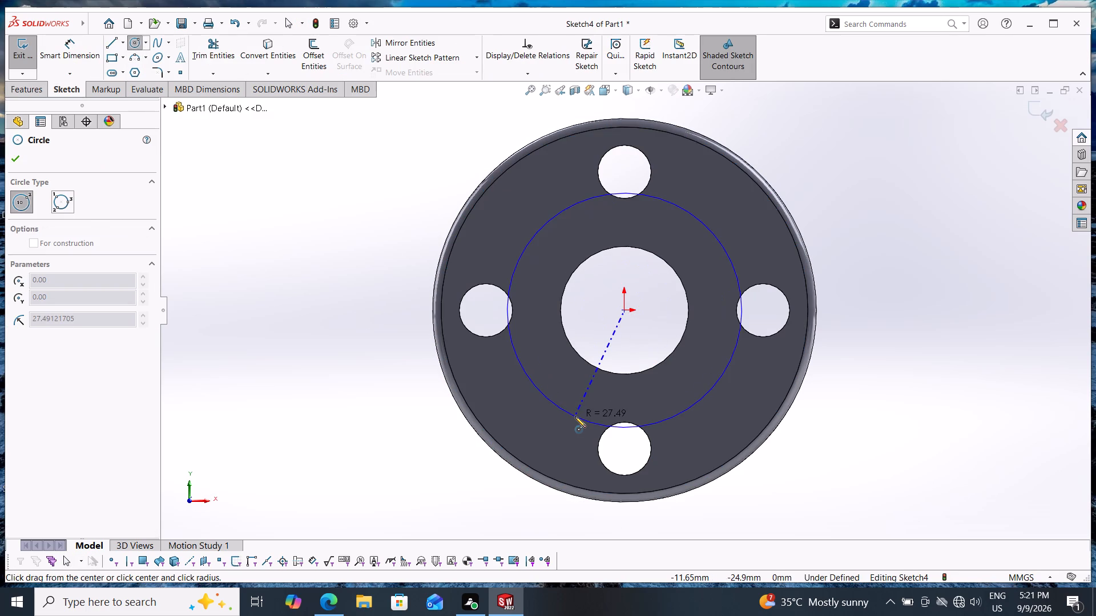
click(588, 408)
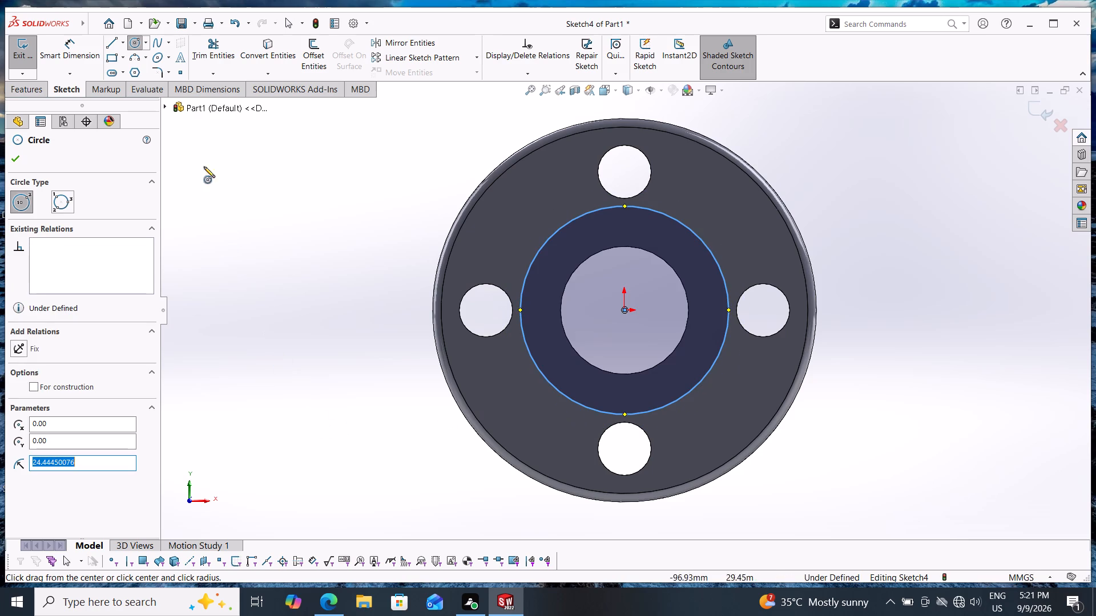
click(76, 50)
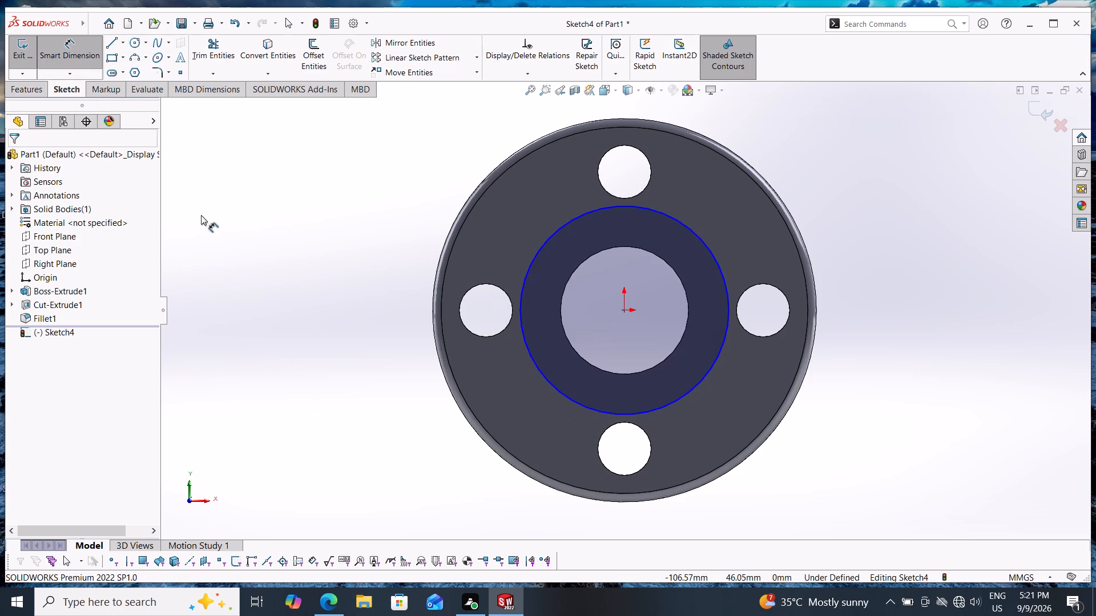
click(718, 262)
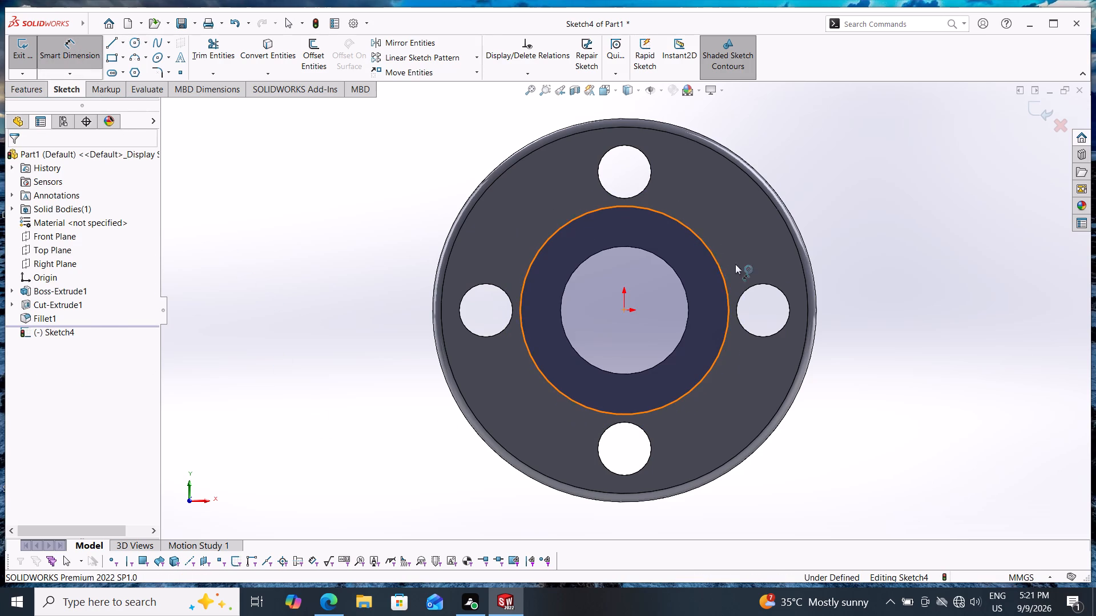
click(872, 294)
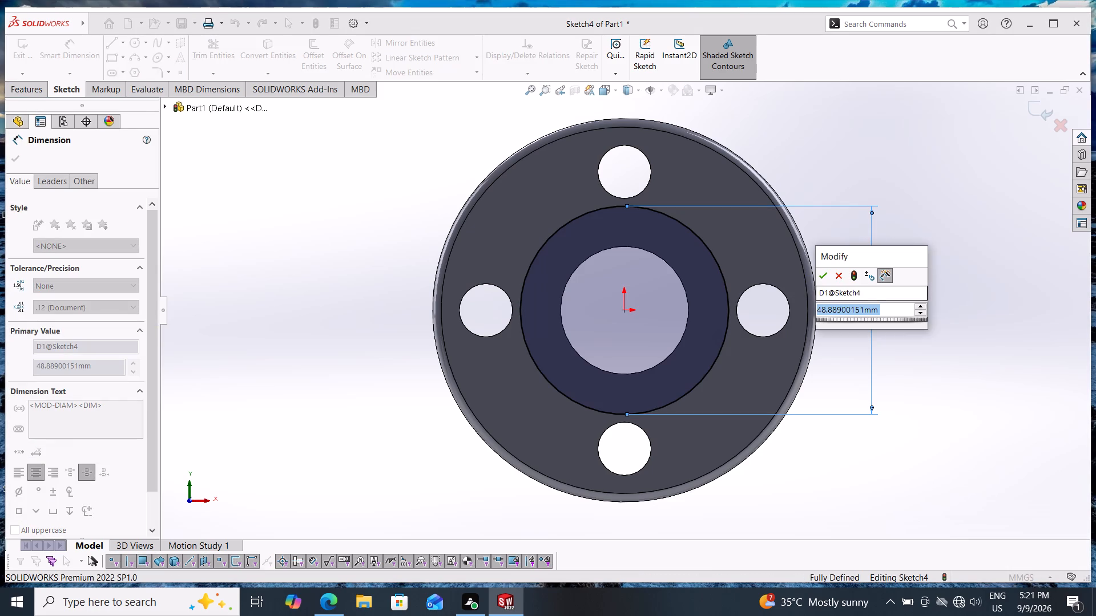
text(40)
key(Return)
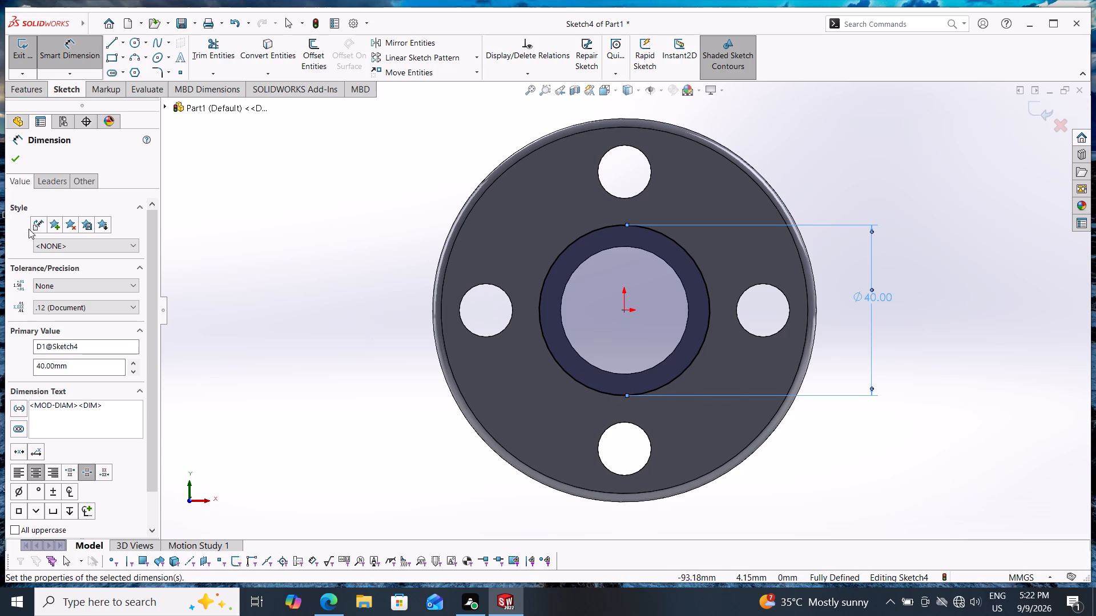
Add a second circle centred on the origin to the same sketch and dimension its diameter to 30 mm.
click(136, 43)
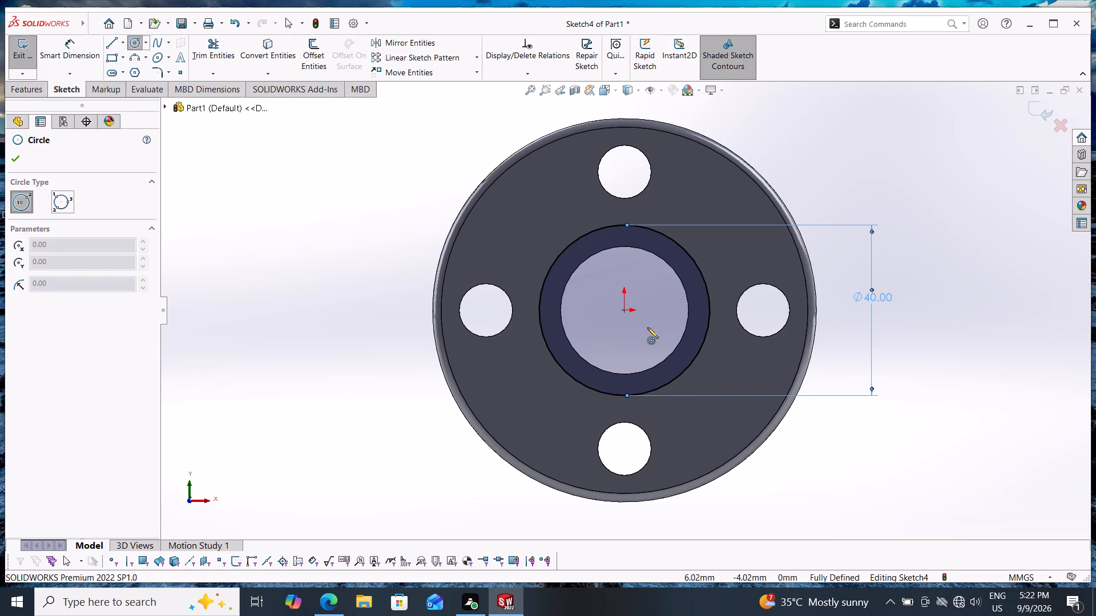
click(622, 313)
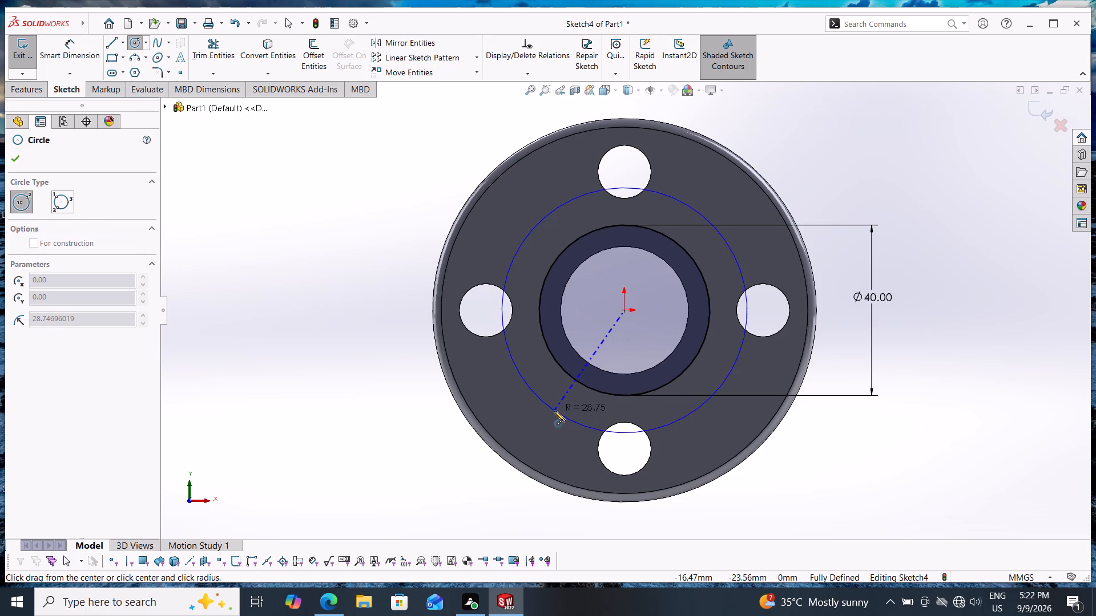
click(554, 411)
click(63, 39)
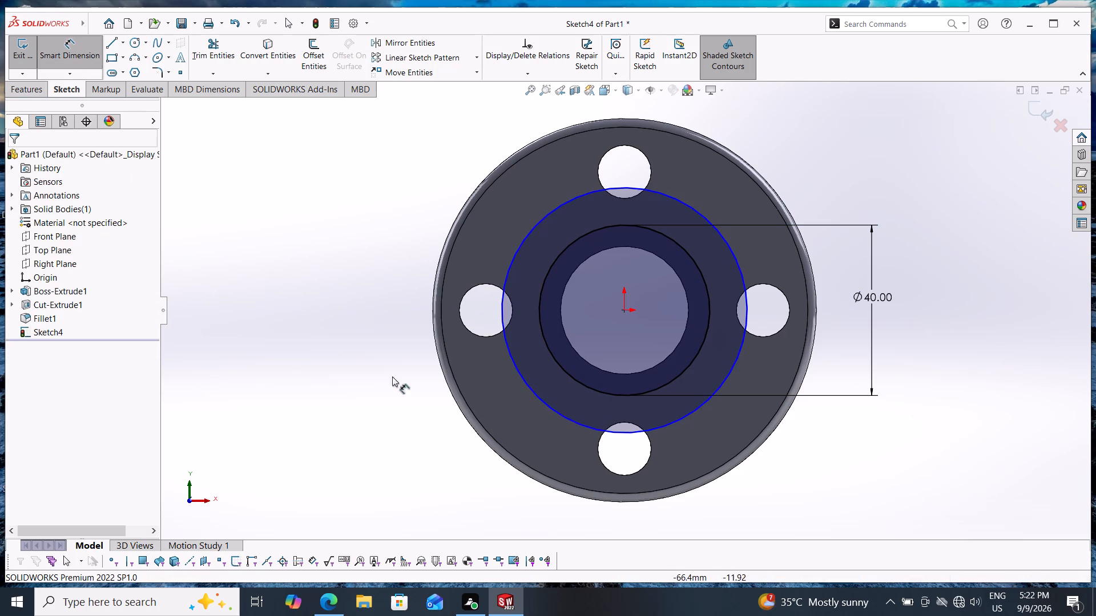
click(740, 349)
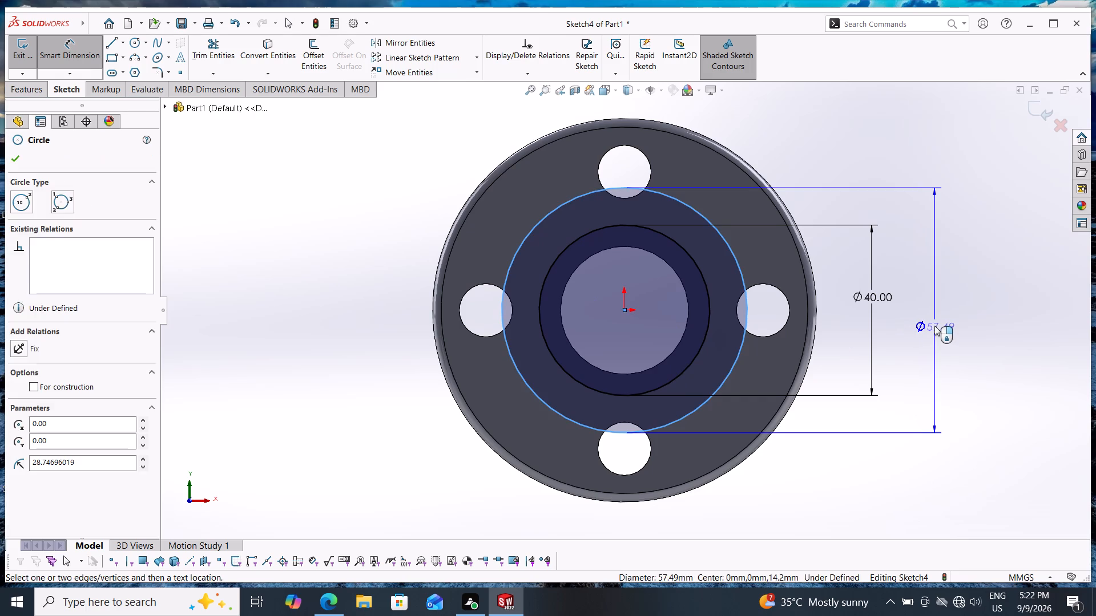
click(934, 326)
text(30)
key(Return)
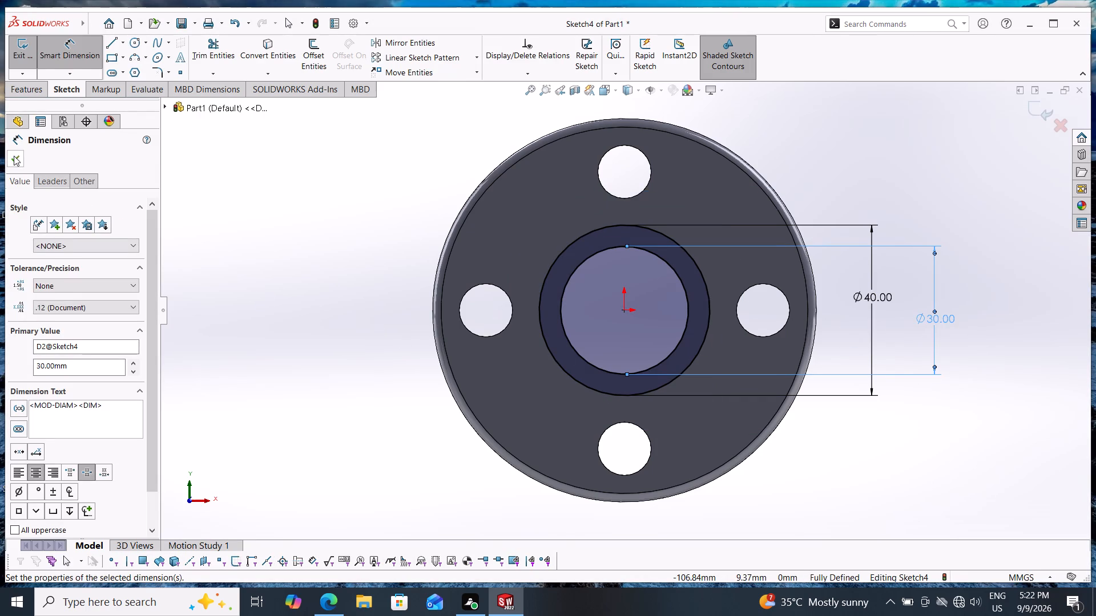
click(14, 156)
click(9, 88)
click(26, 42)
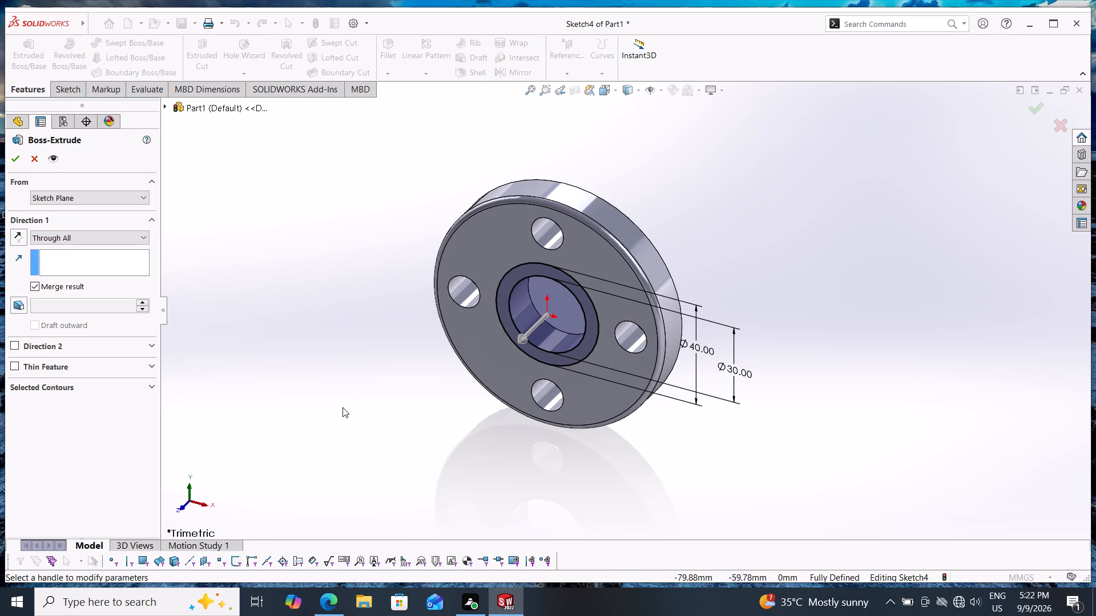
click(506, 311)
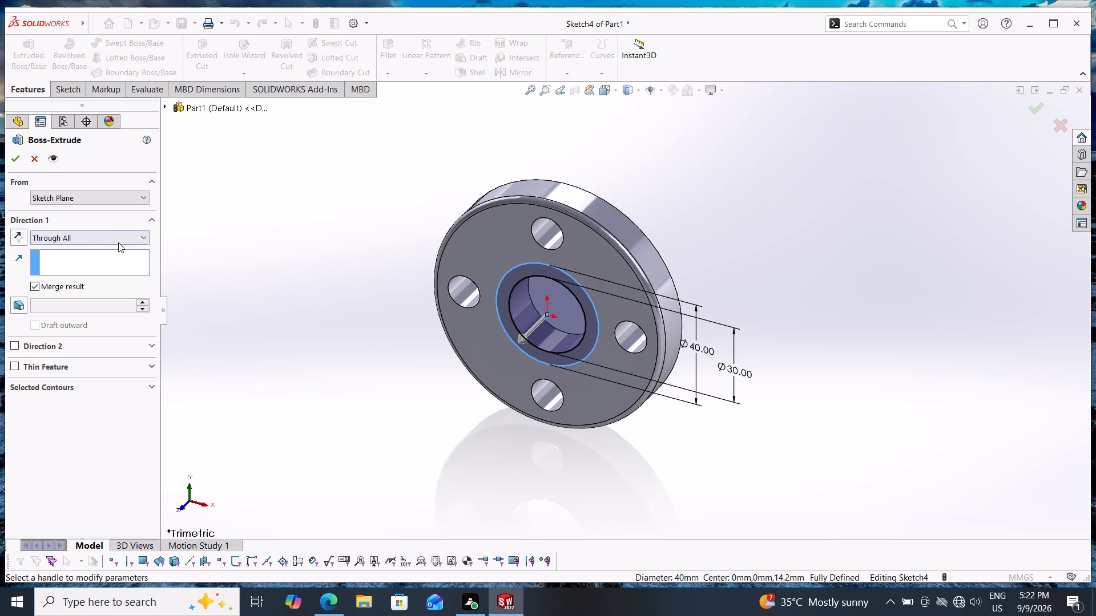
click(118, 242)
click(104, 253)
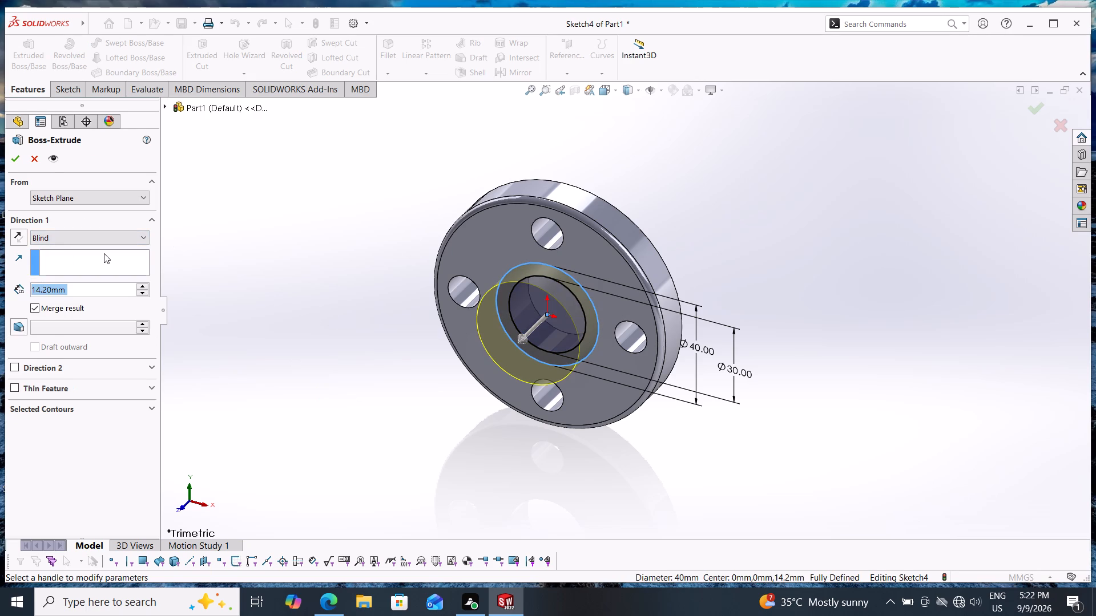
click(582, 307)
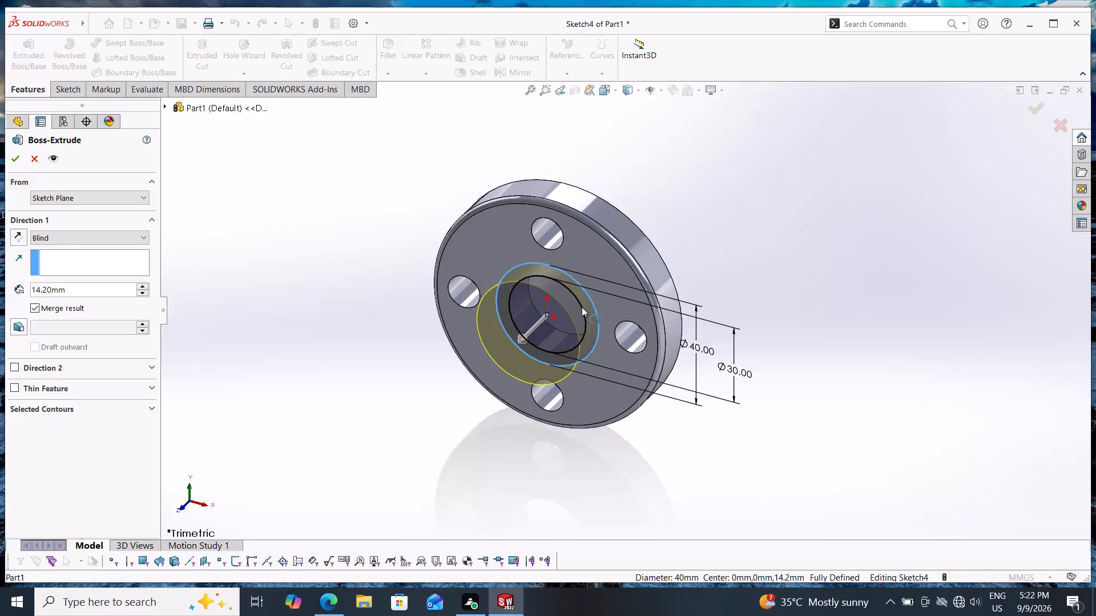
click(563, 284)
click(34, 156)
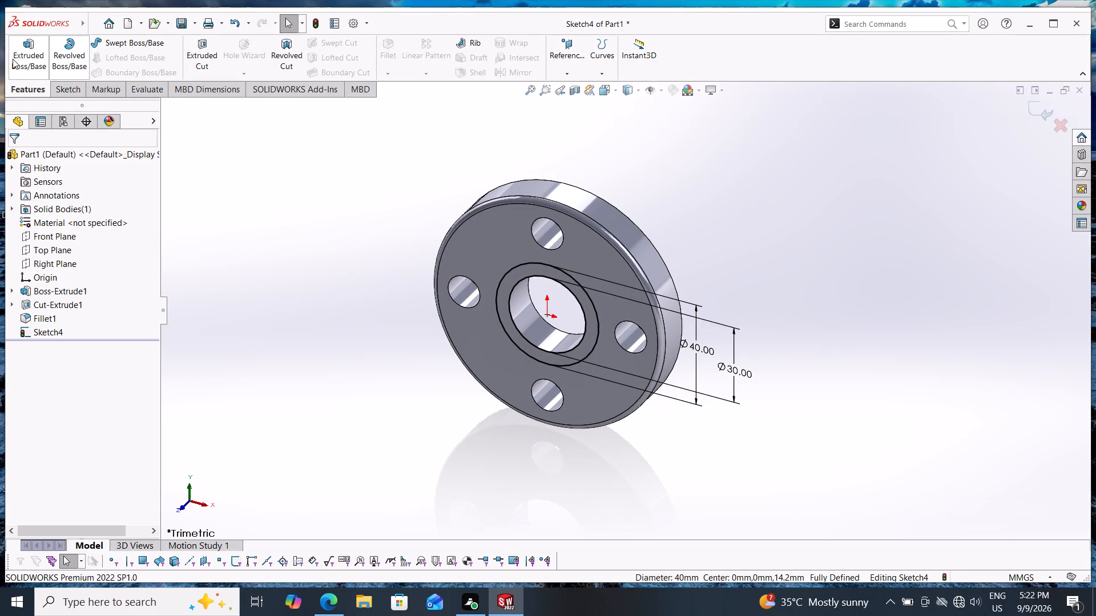
Extrude the ring between the 40 mm and 30 mm circles outward from the disc as a Blind boss, 44.2 mm deep.
click(19, 56)
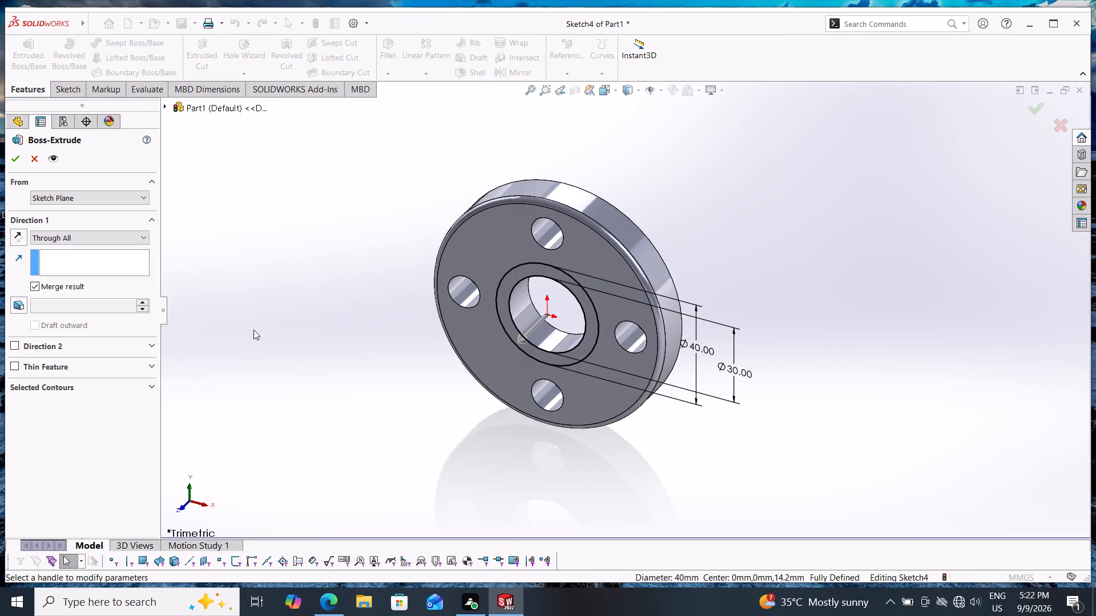
click(120, 242)
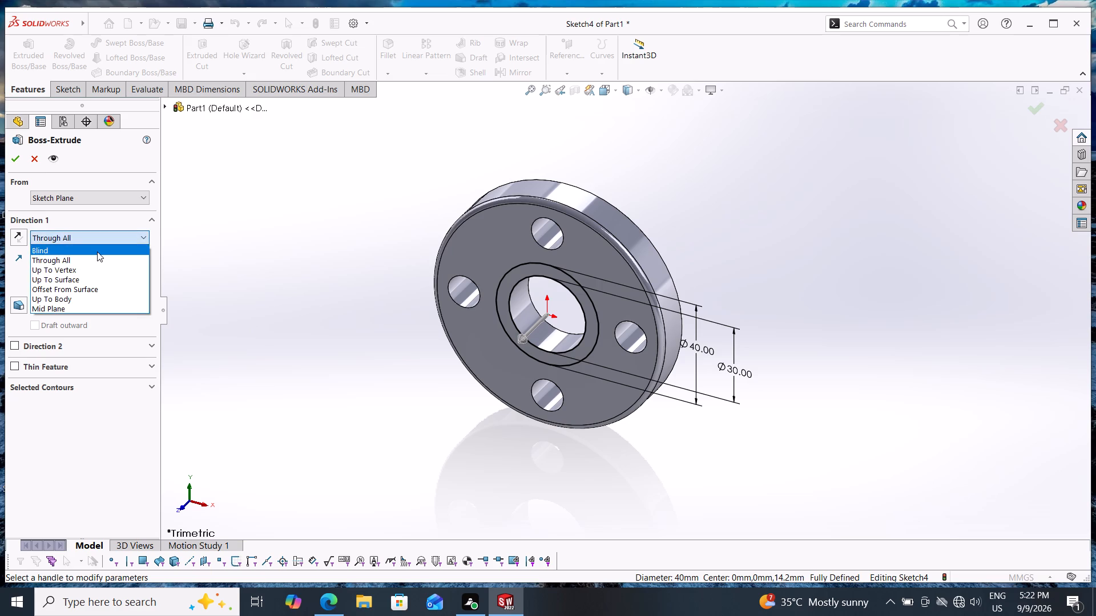
click(97, 252)
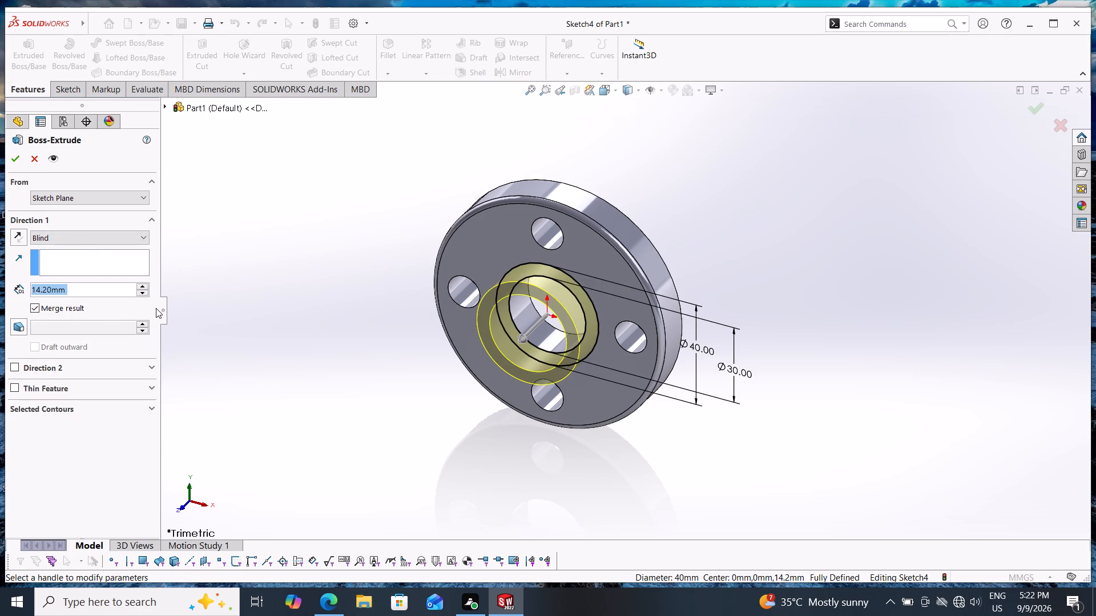
text(44)
key(period)
key(2)
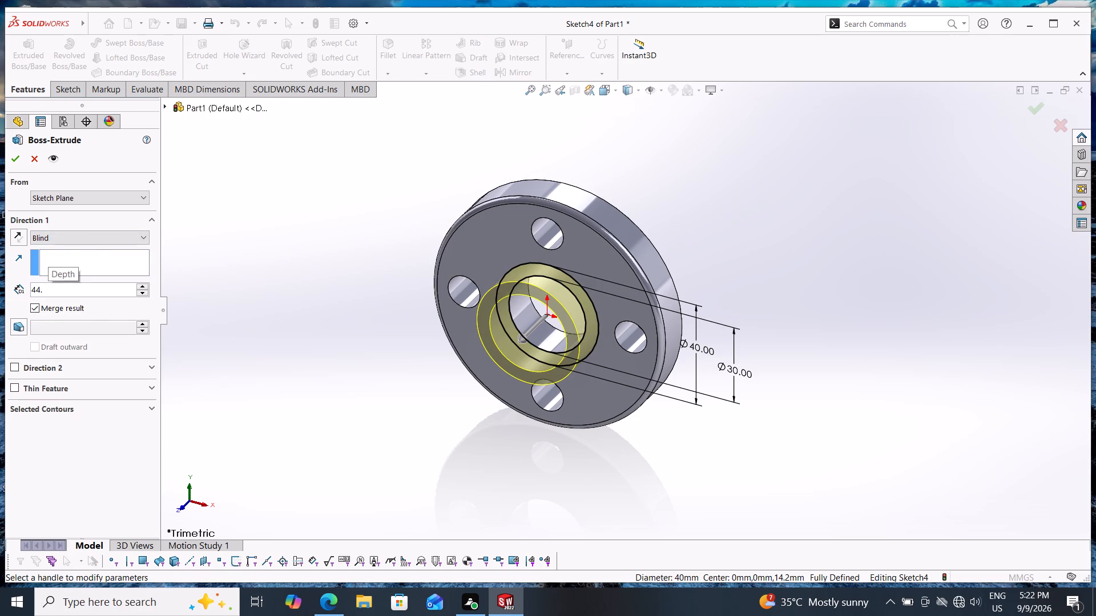
key(Return)
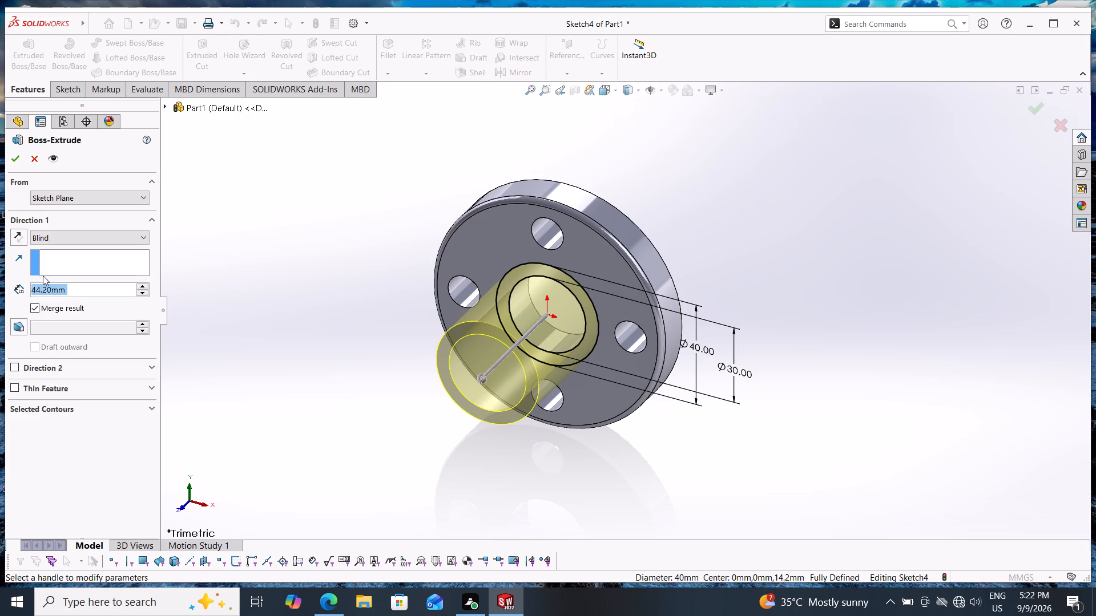
click(17, 151)
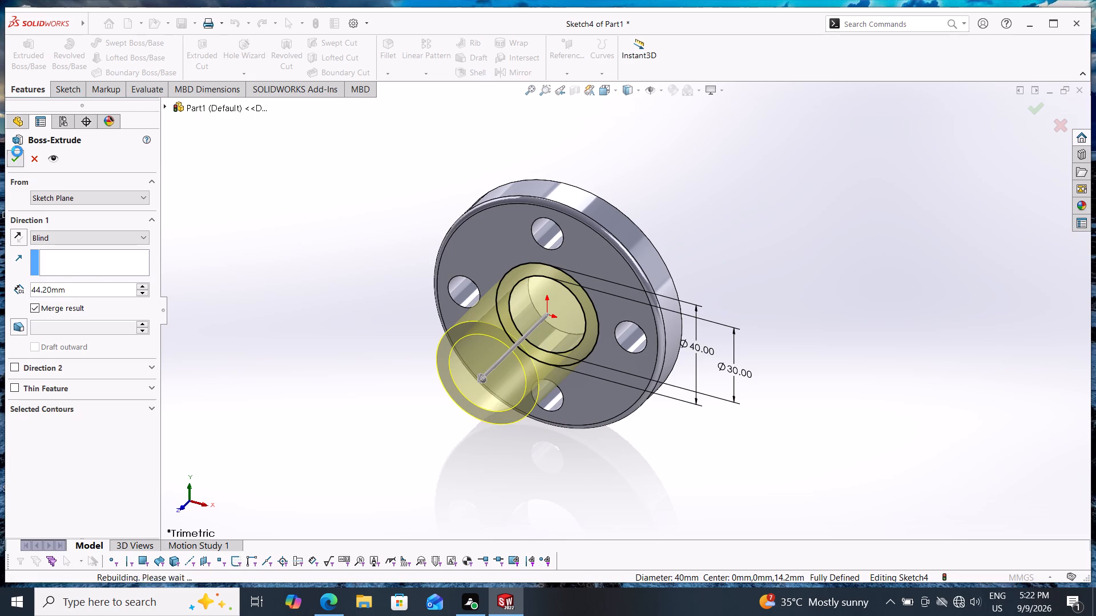
Start a sketch on the tube's end face and draw two origin-centred circles with radii of about 27.6 mm and 35.4 mm.
scroll(461, 445, down, 1)
scroll(464, 444, up, 1)
scroll(469, 440, down, 1)
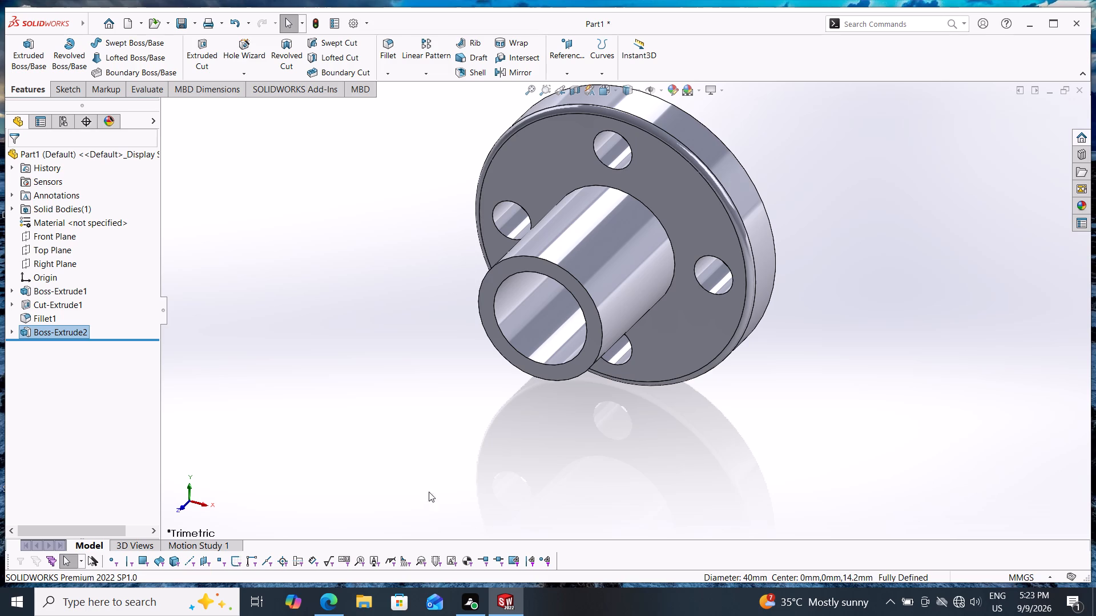
click(495, 338)
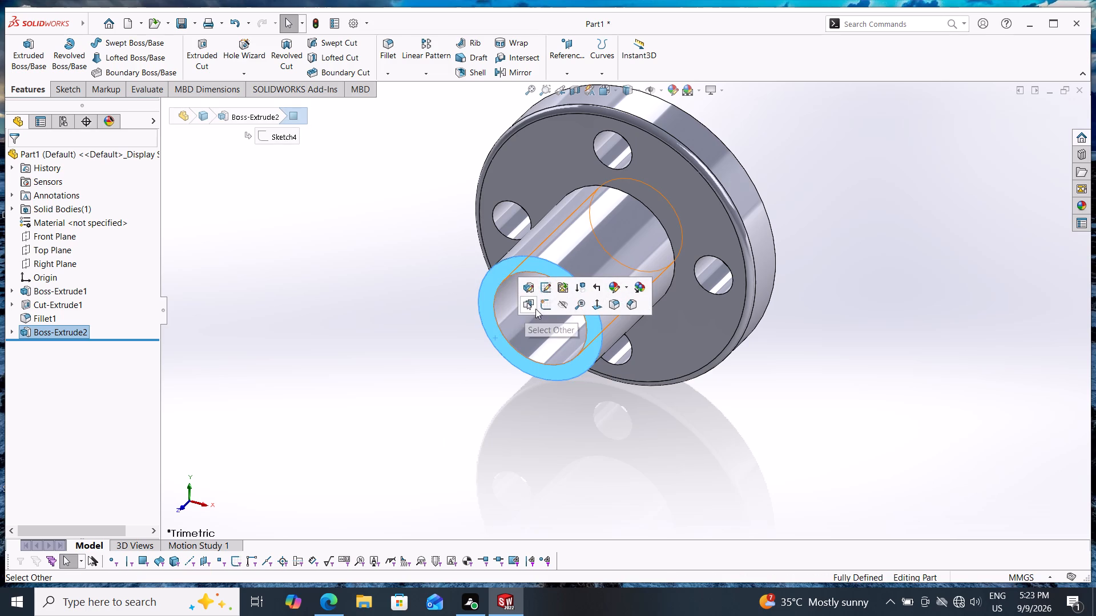
click(548, 305)
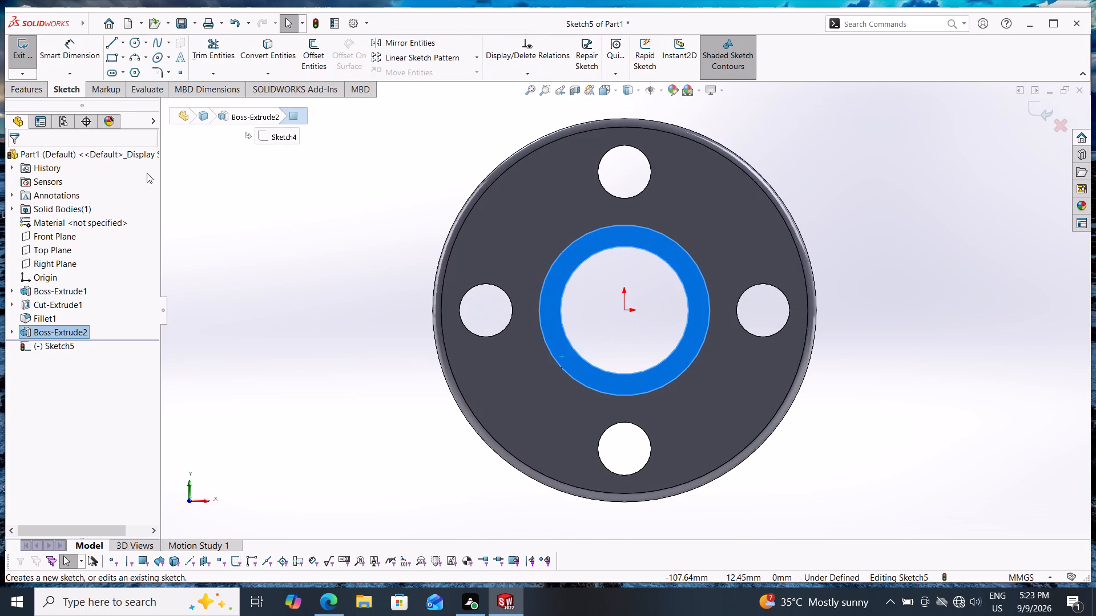
click(131, 39)
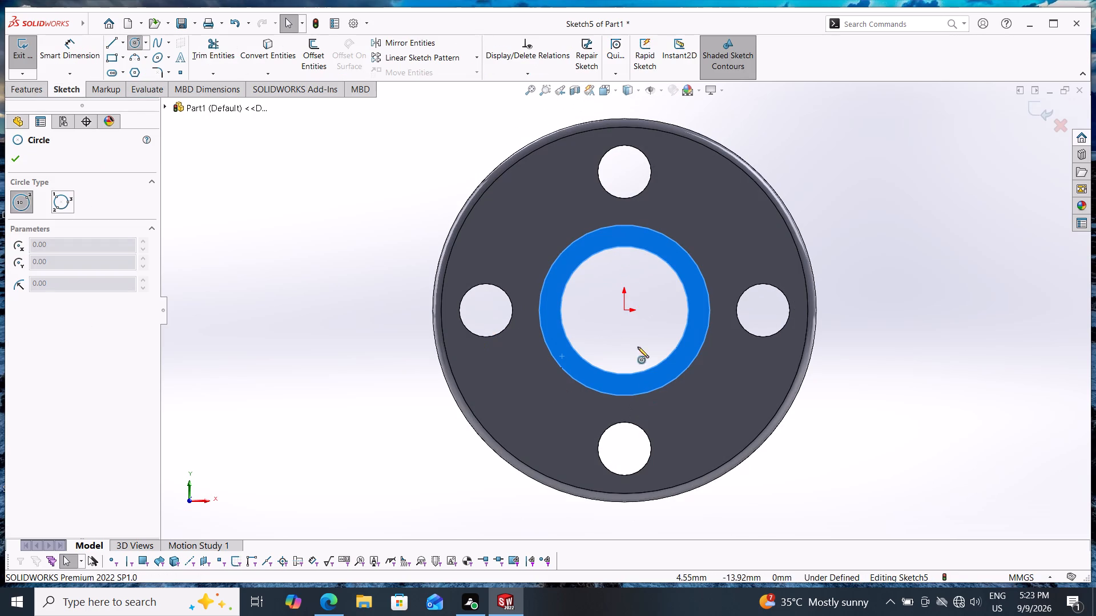
click(628, 310)
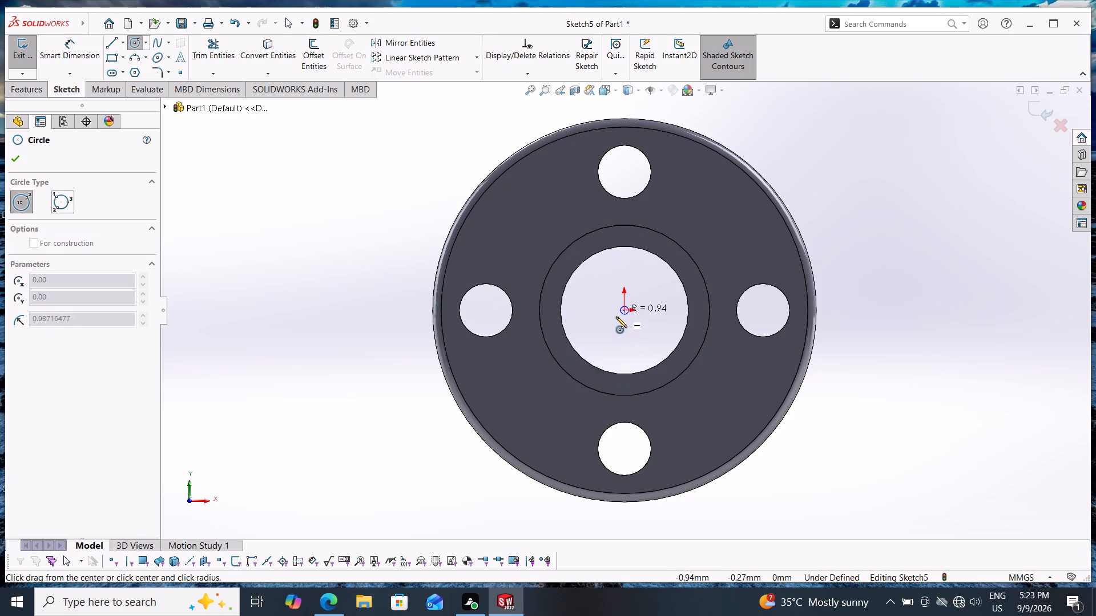
click(561, 409)
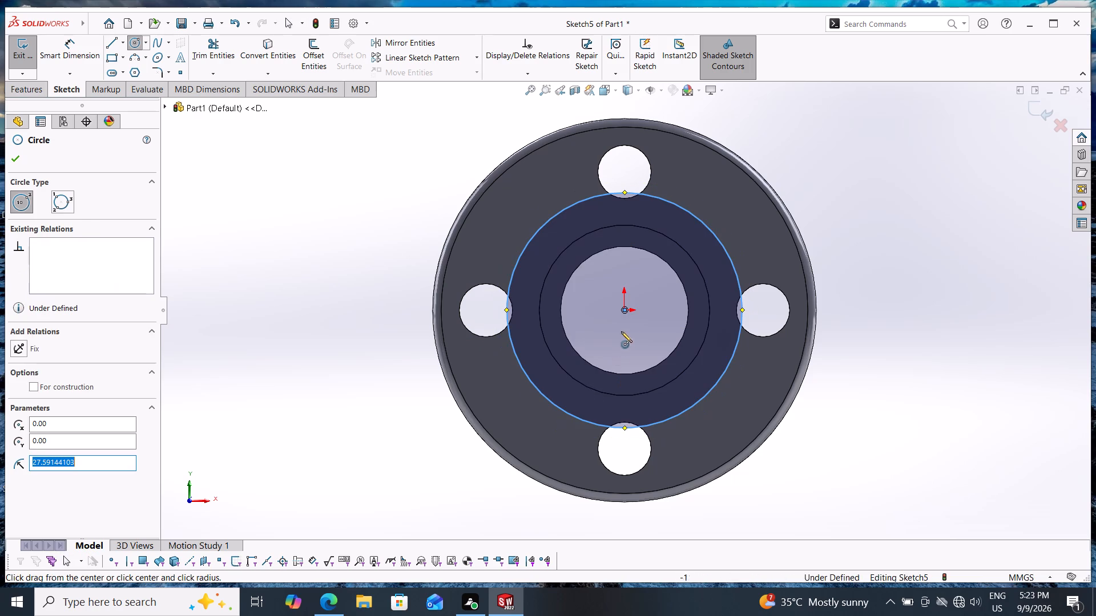
click(628, 312)
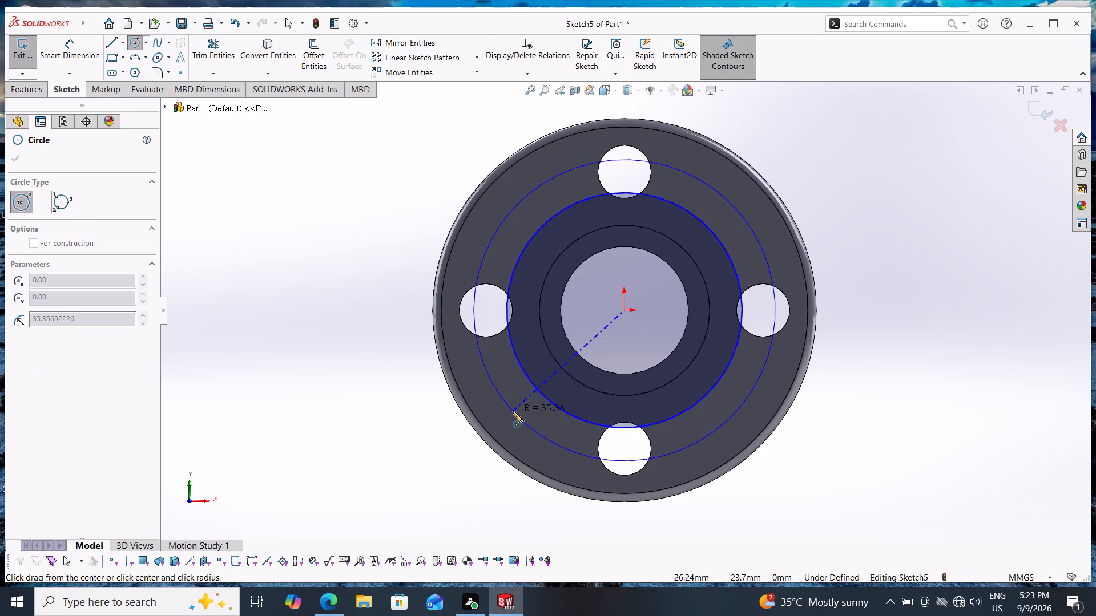
click(513, 411)
Dimension the inner circle's diameter to 30 mm and the outer circle's diameter to 52 mm.
click(88, 59)
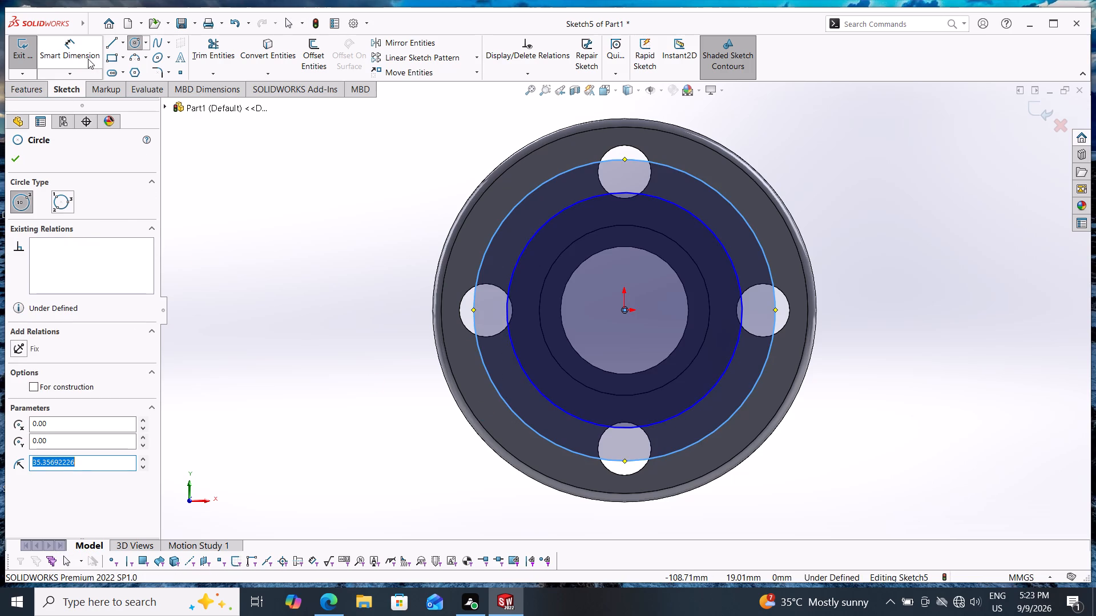
click(742, 331)
click(883, 321)
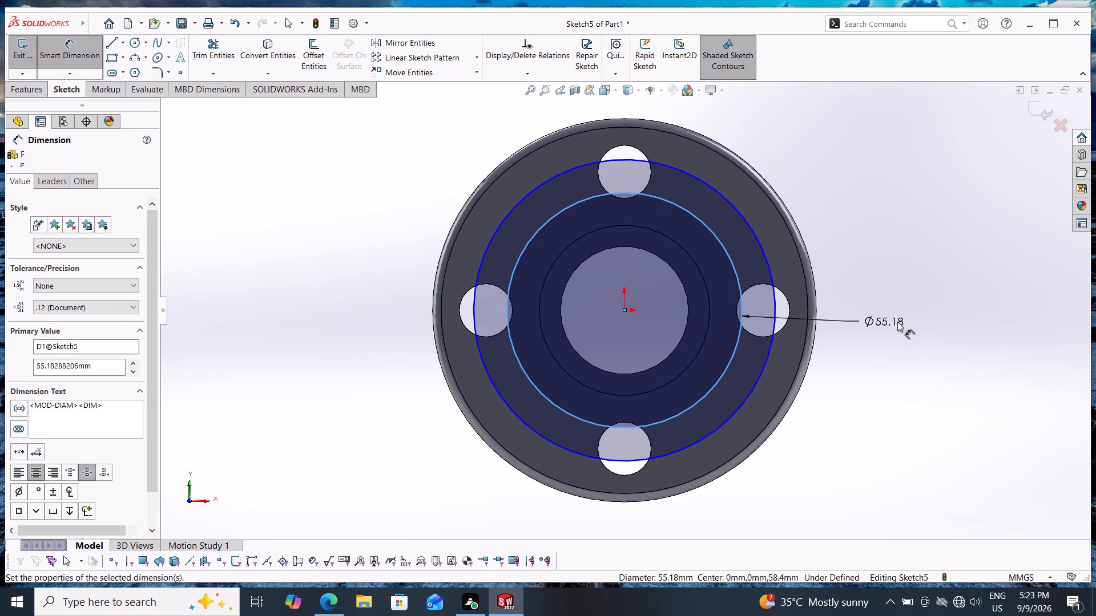
text(30)
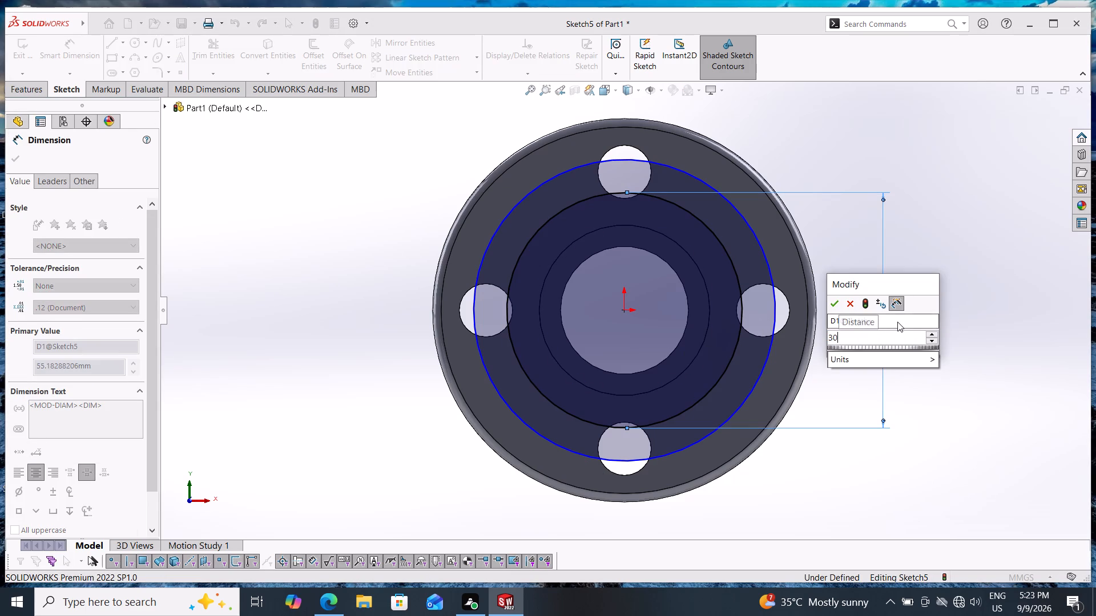
key(Return)
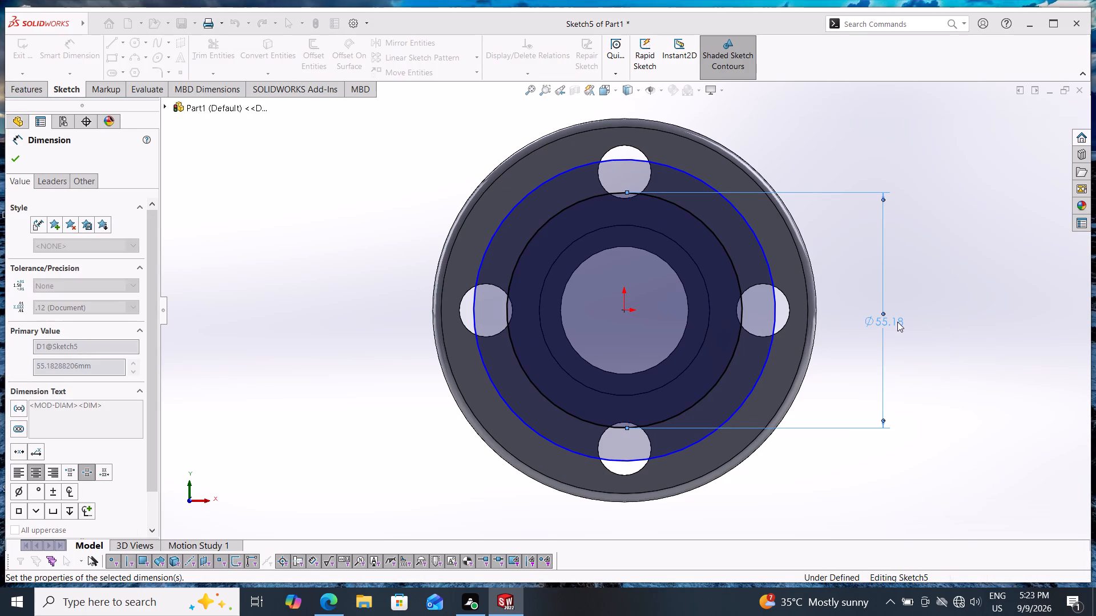
click(775, 303)
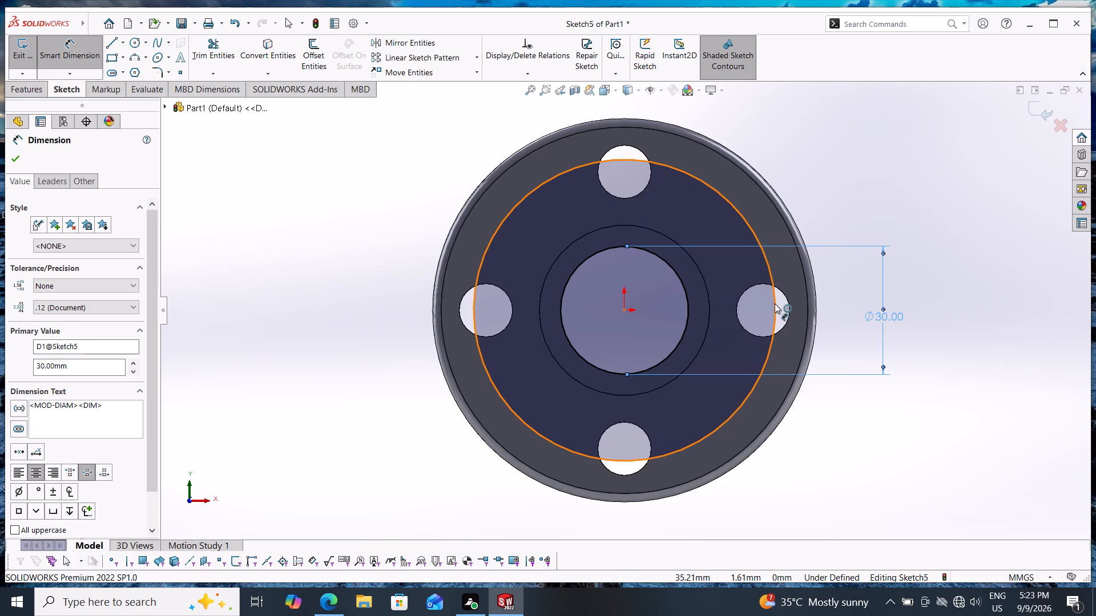
click(933, 306)
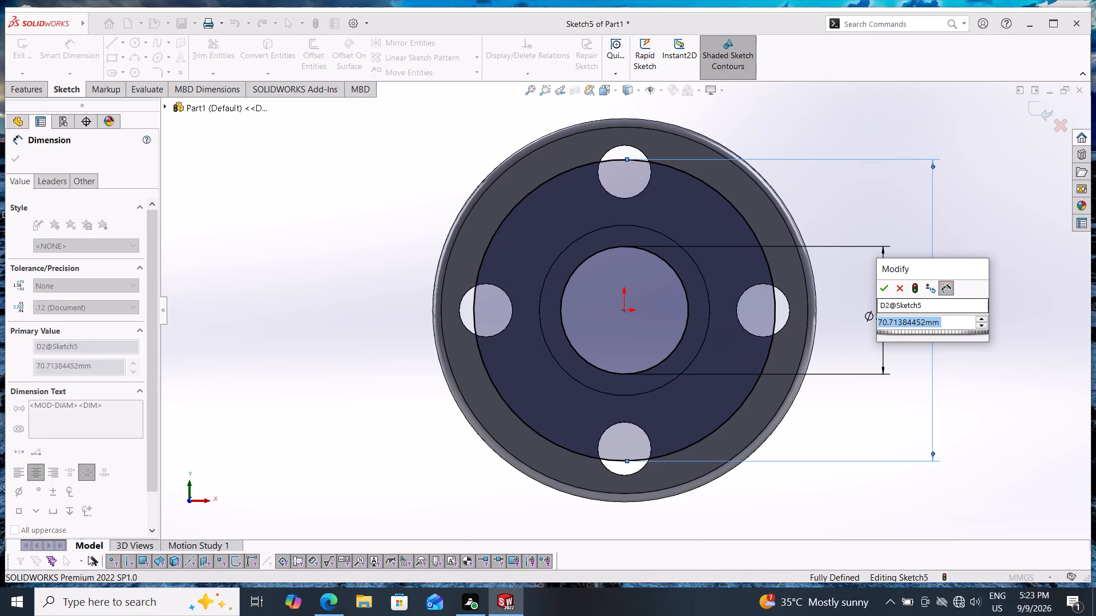
key(4)
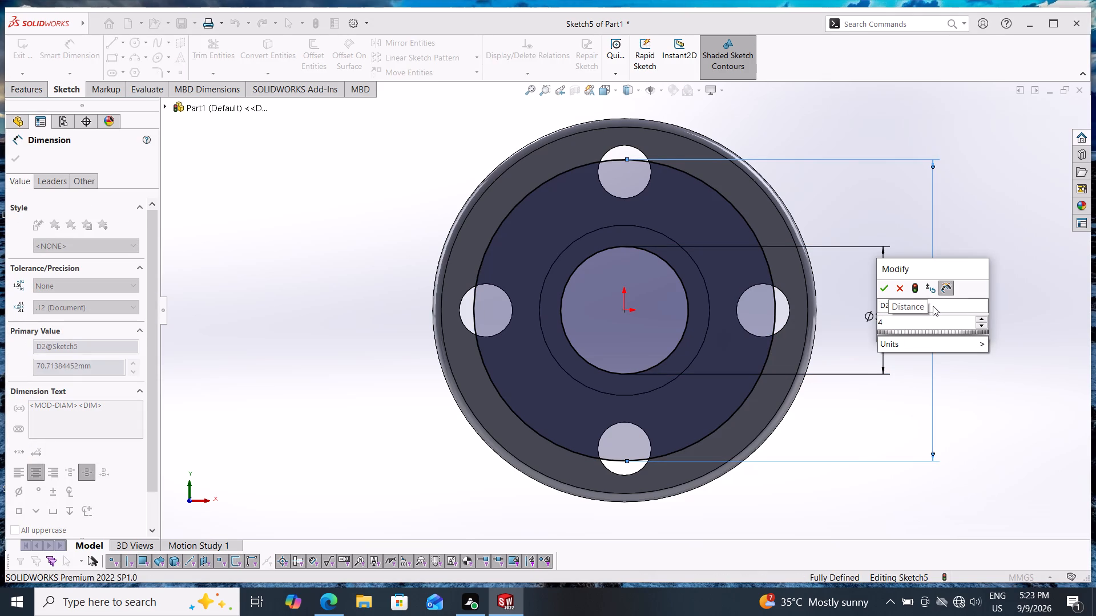
key(6)
text(+6)
key(Return)
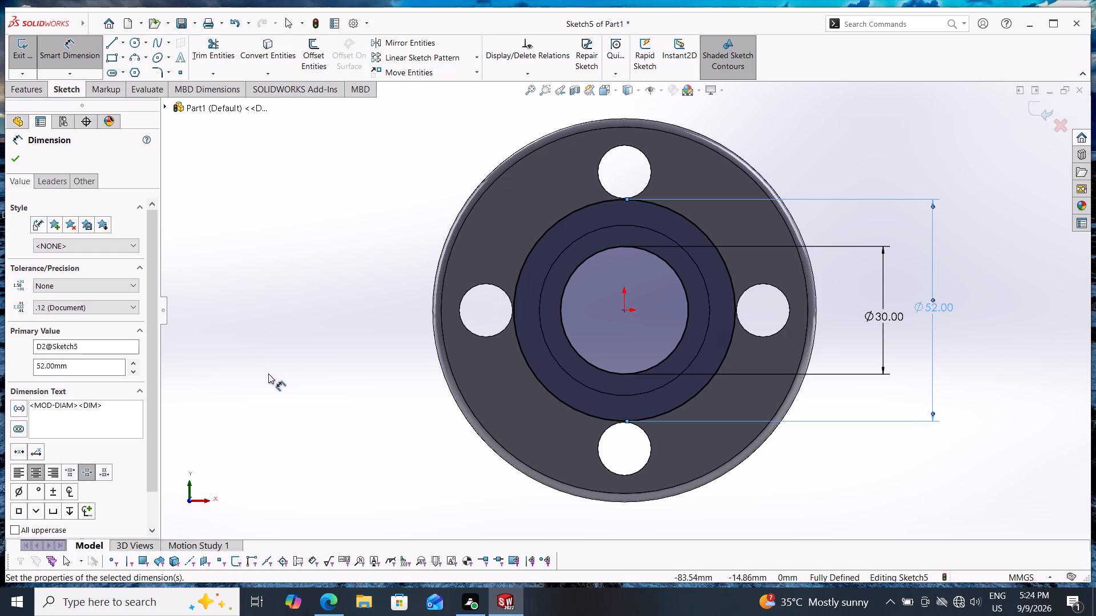
Set the outer circle's diameter to 50 mm.
double_click(941, 310)
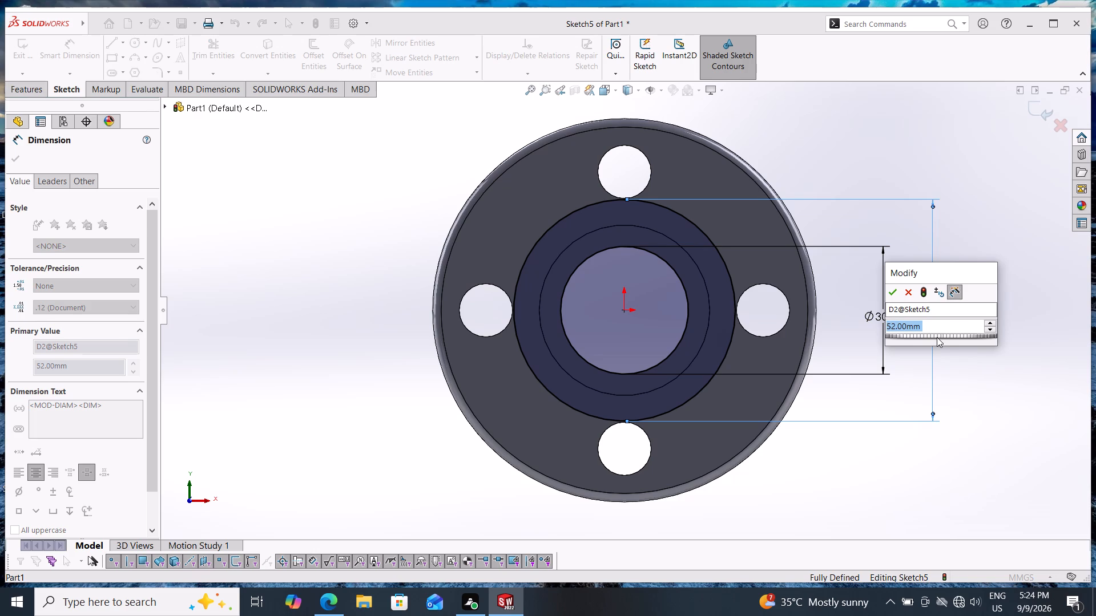
text(50)
key(Return)
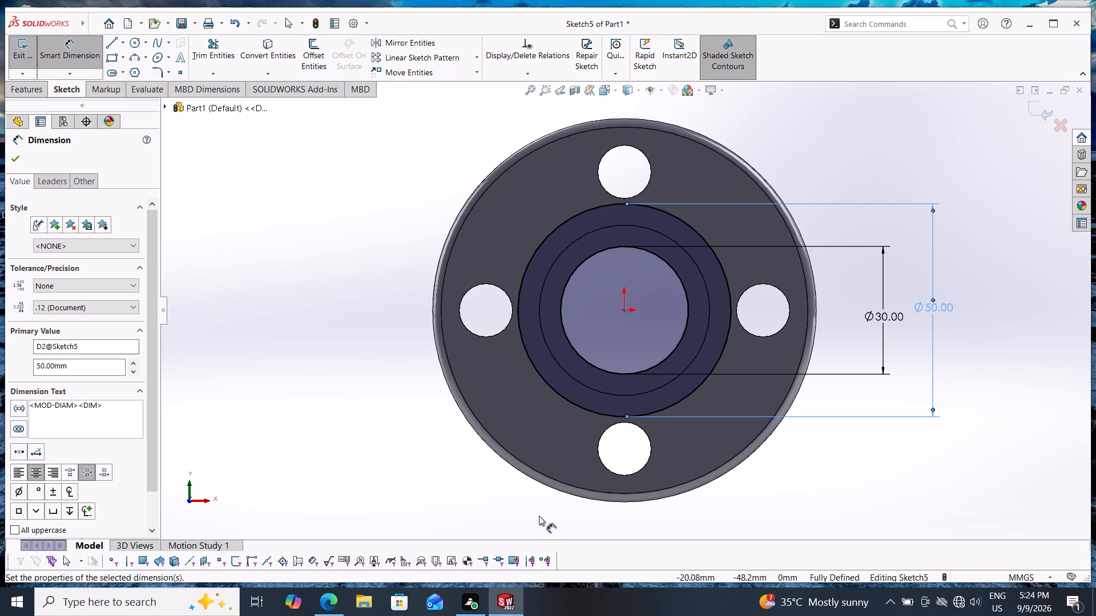
Extrude the ring between the 30 mm and 50 mm circles outward from the tube's end as a Blind boss, 6 mm deep.
click(15, 91)
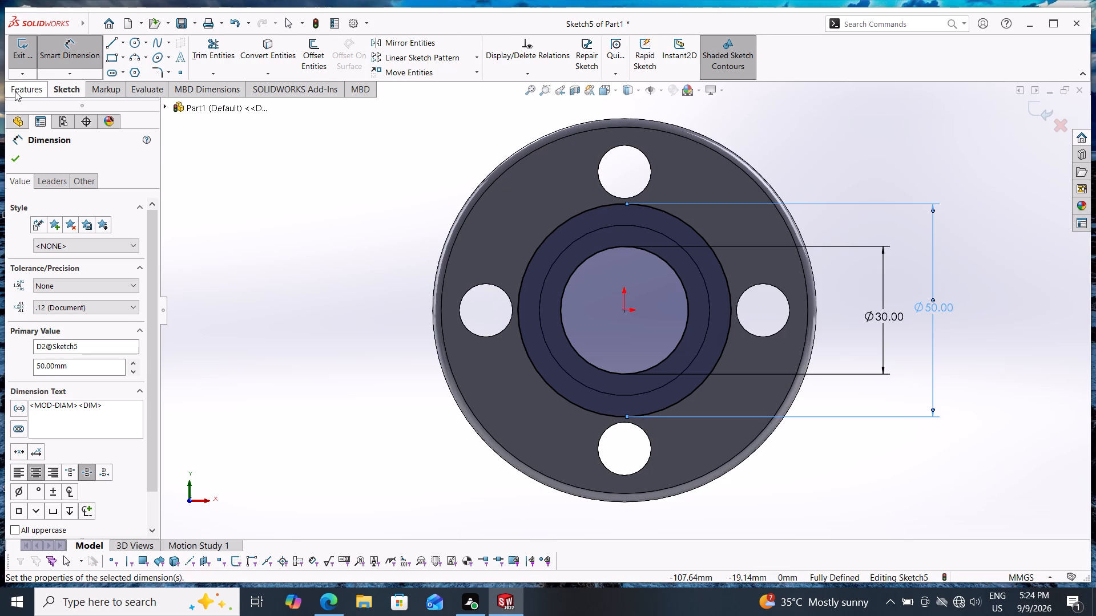
click(31, 60)
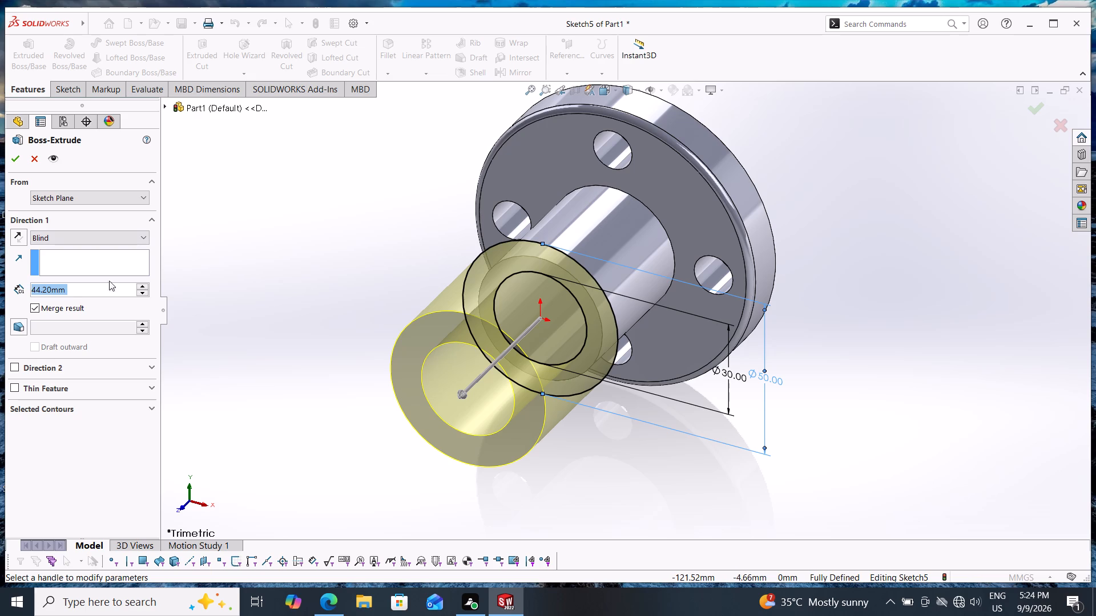
key(6)
key(Return)
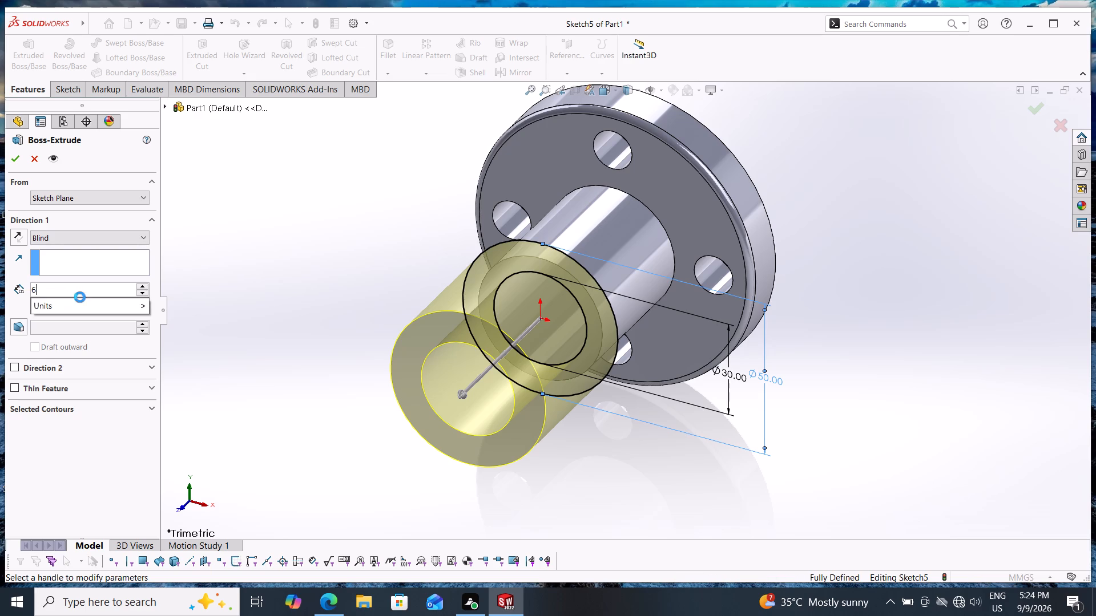
click(19, 158)
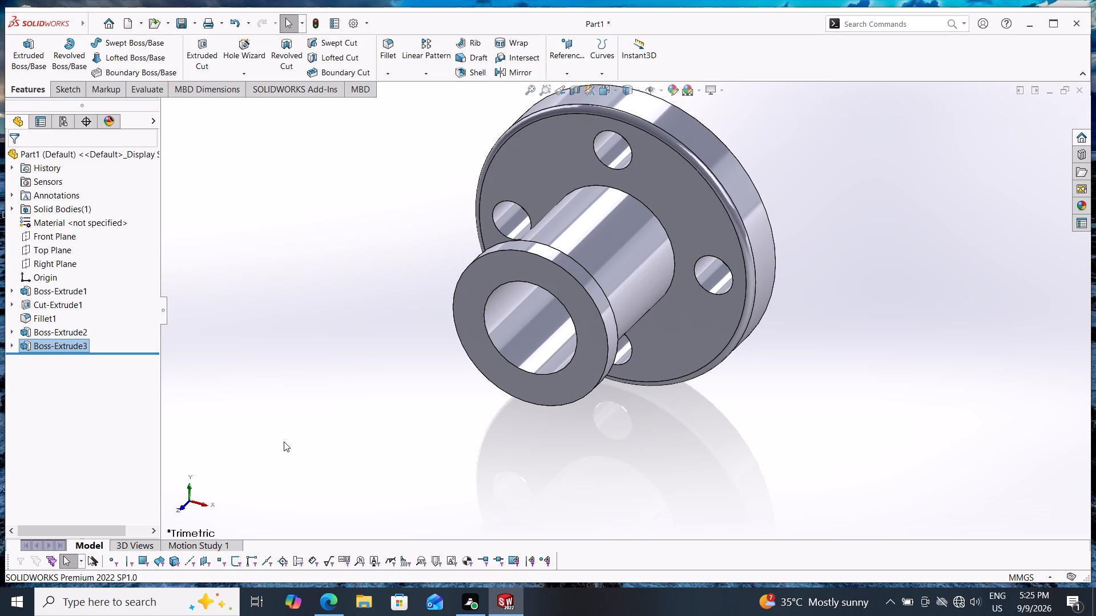
Start a sketch on the end collar's front face with two origin-centred circles, radii about 33.9 mm and 15 mm, the smaller on the bore's edge.
click(469, 295)
click(524, 262)
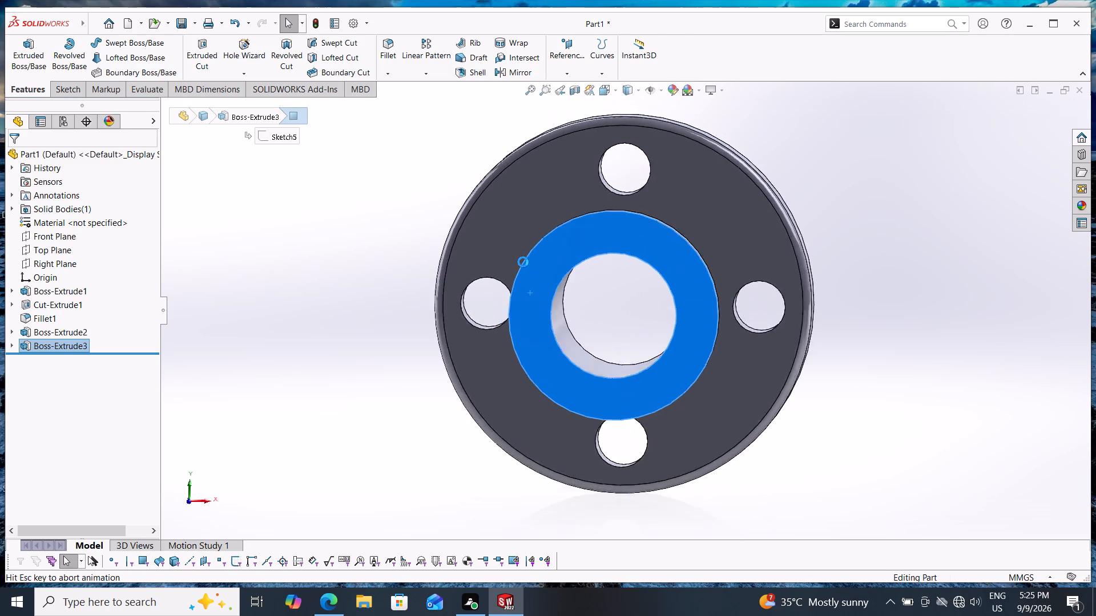
click(138, 46)
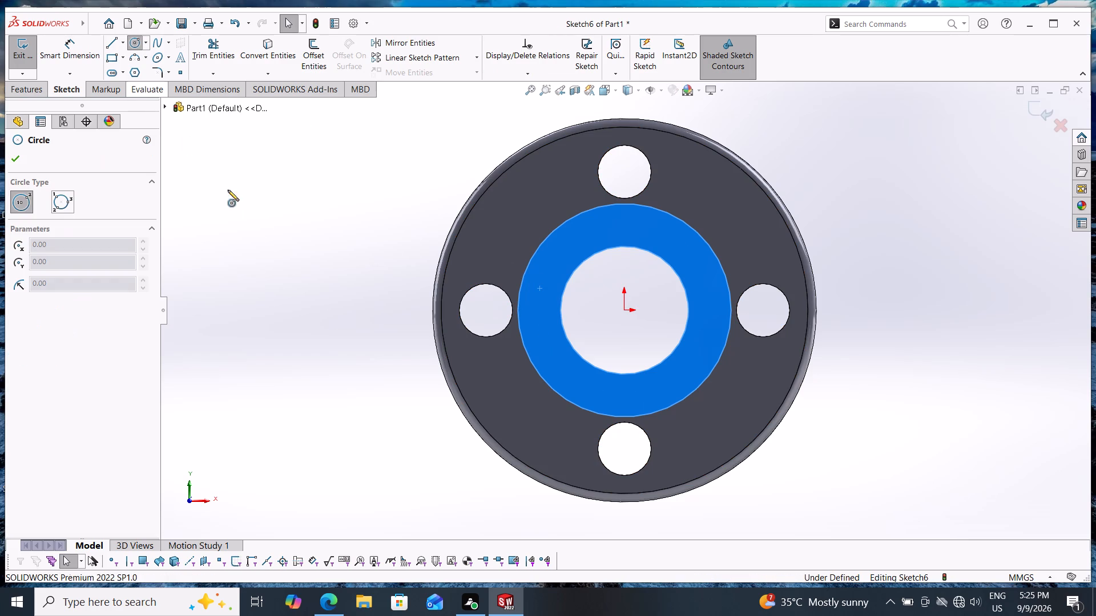
click(626, 310)
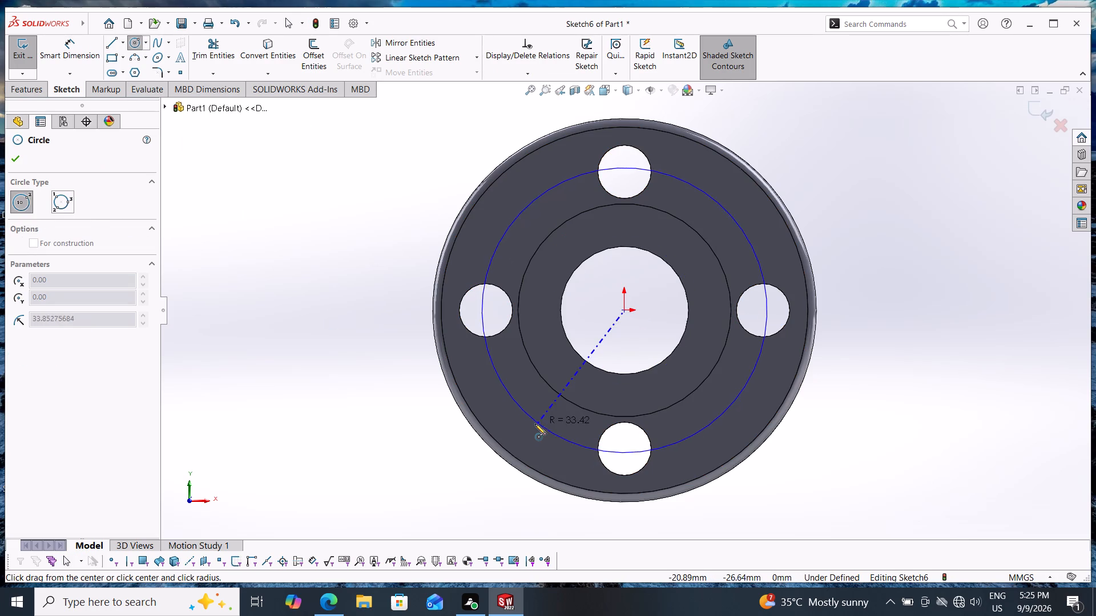
click(535, 424)
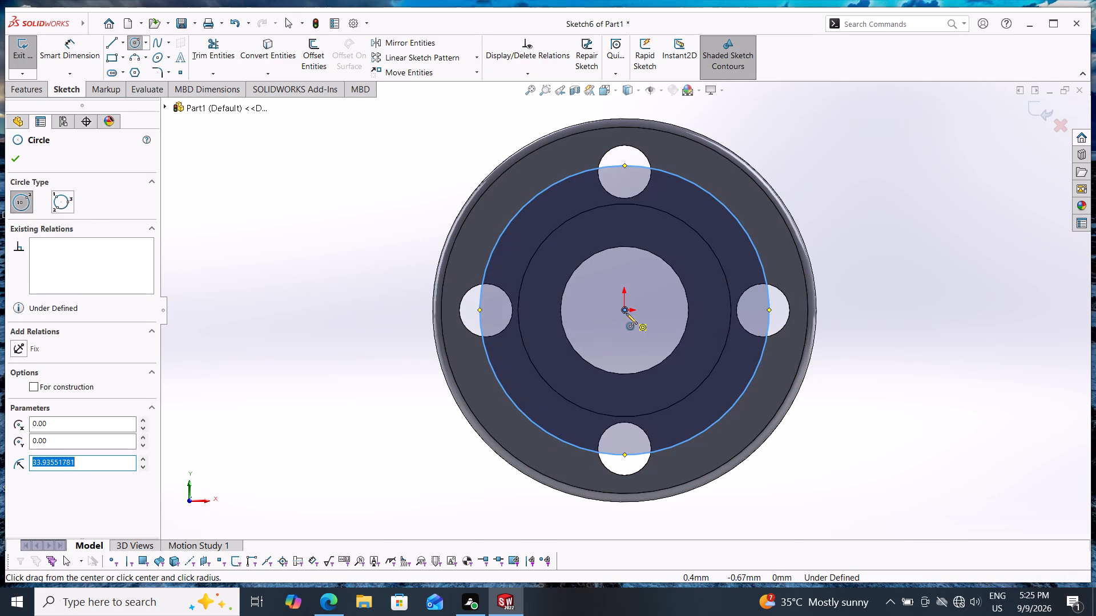
click(626, 313)
click(580, 360)
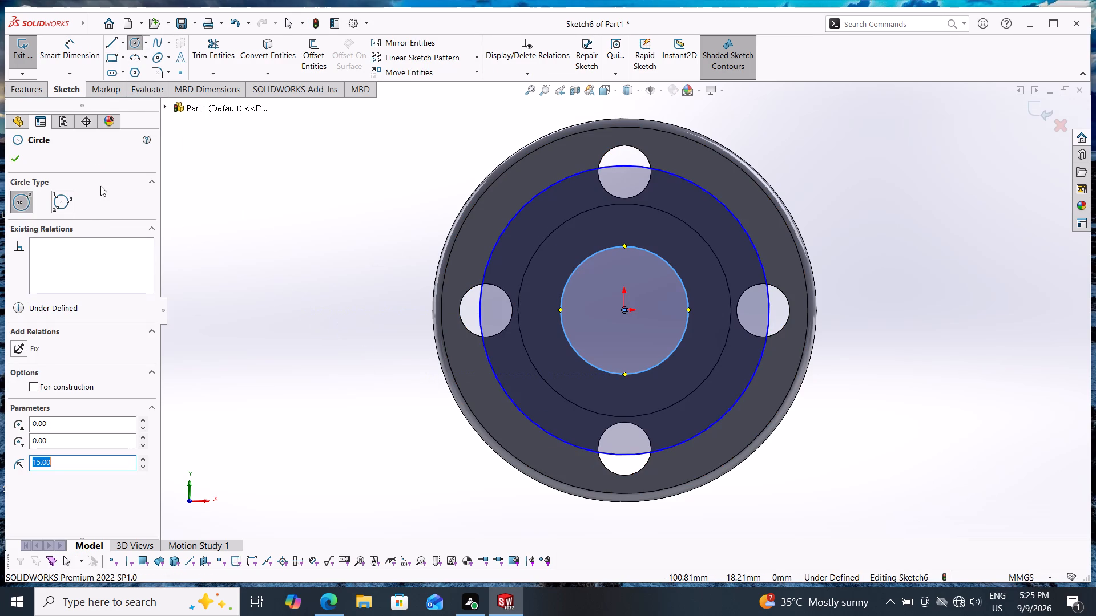
Dimension the inner circle's diameter to 38 mm and the outer circle's diameter to 50 mm.
click(75, 66)
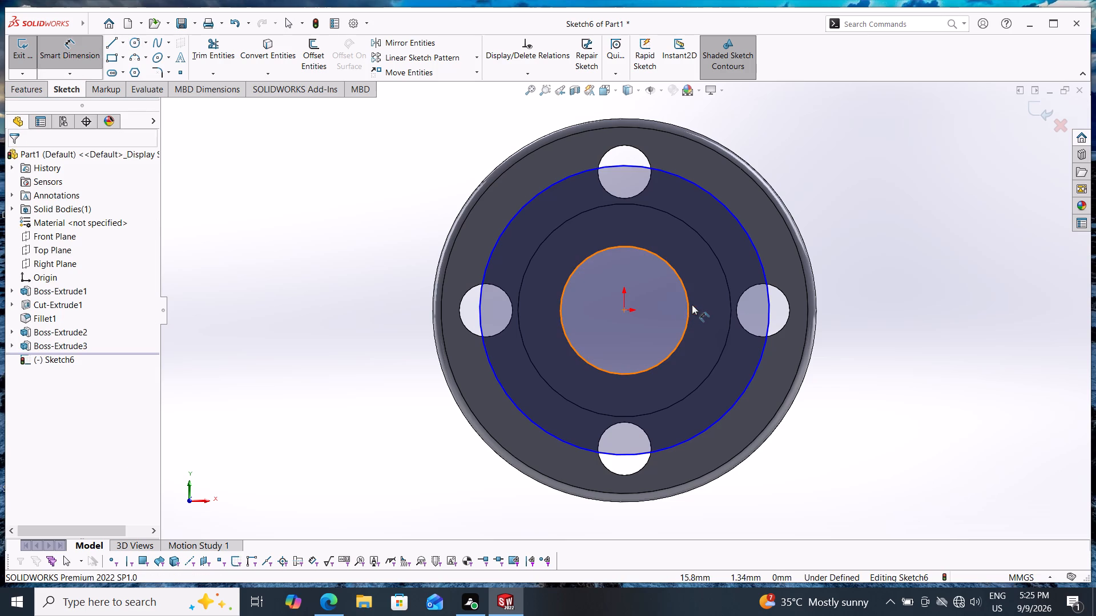
click(690, 302)
click(896, 337)
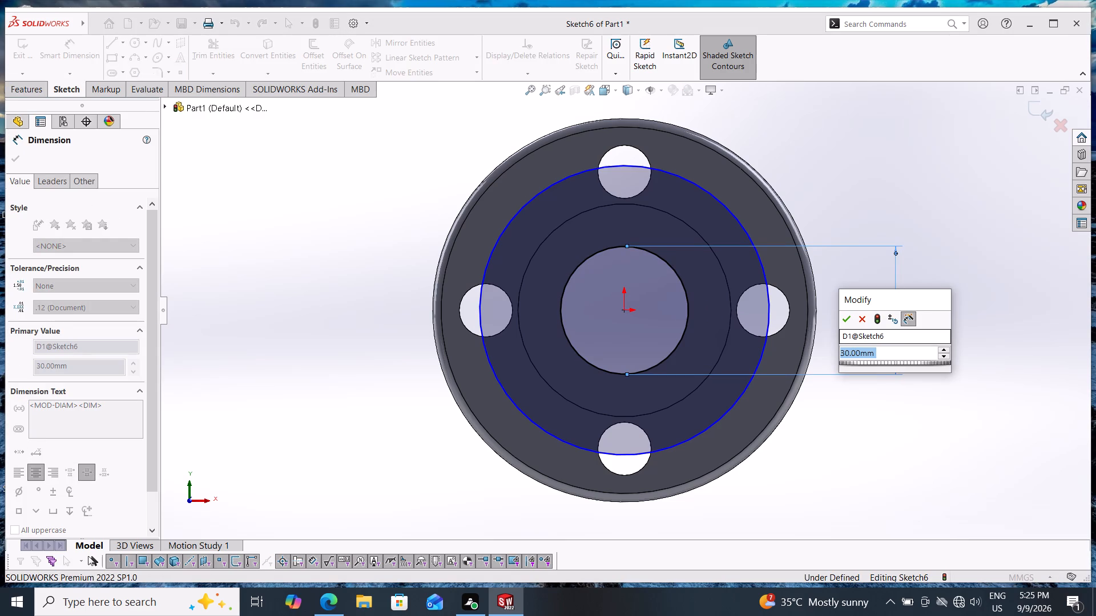
text(38)
key(Return)
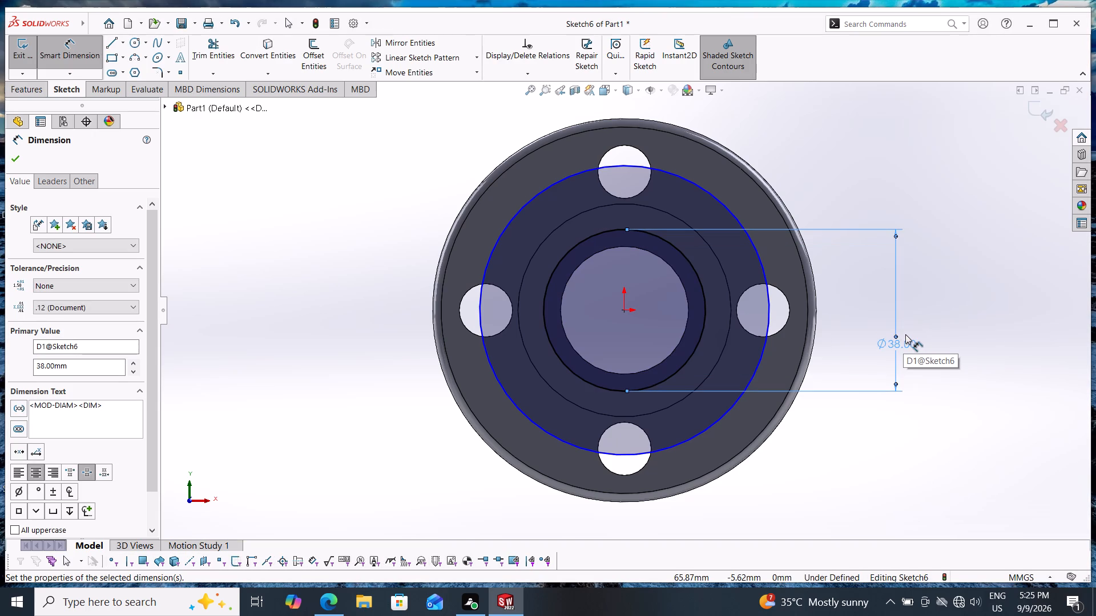
click(767, 317)
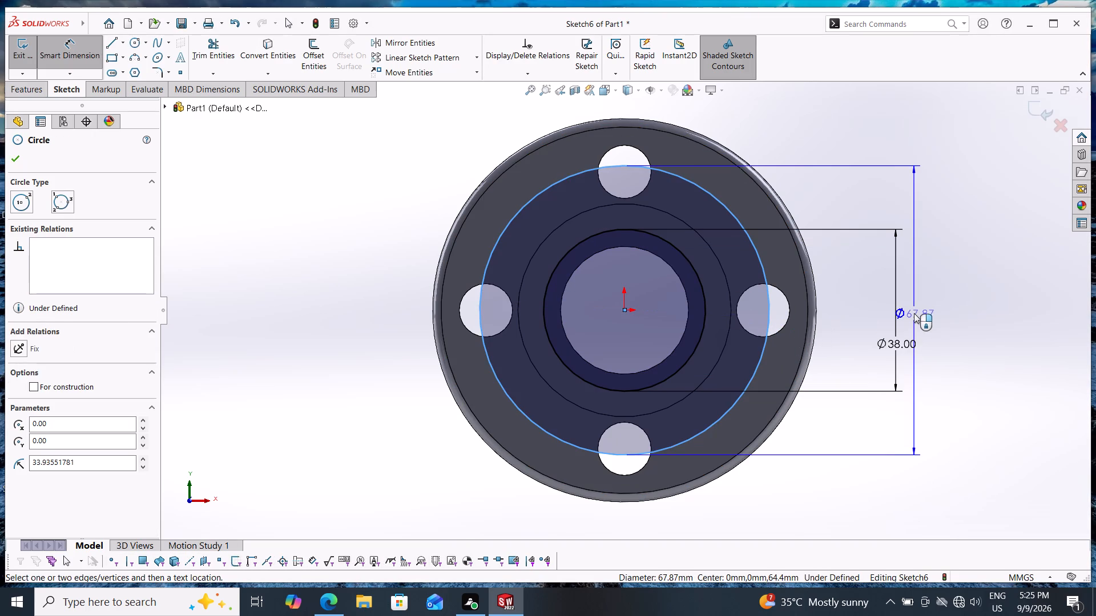
click(928, 313)
text(50)
key(Return)
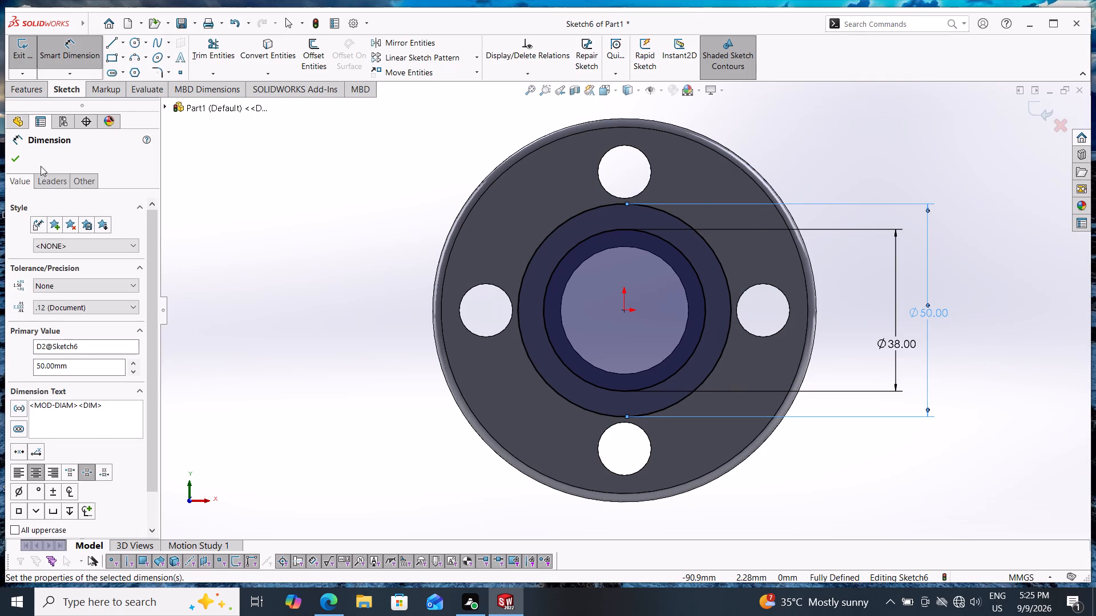
click(20, 159)
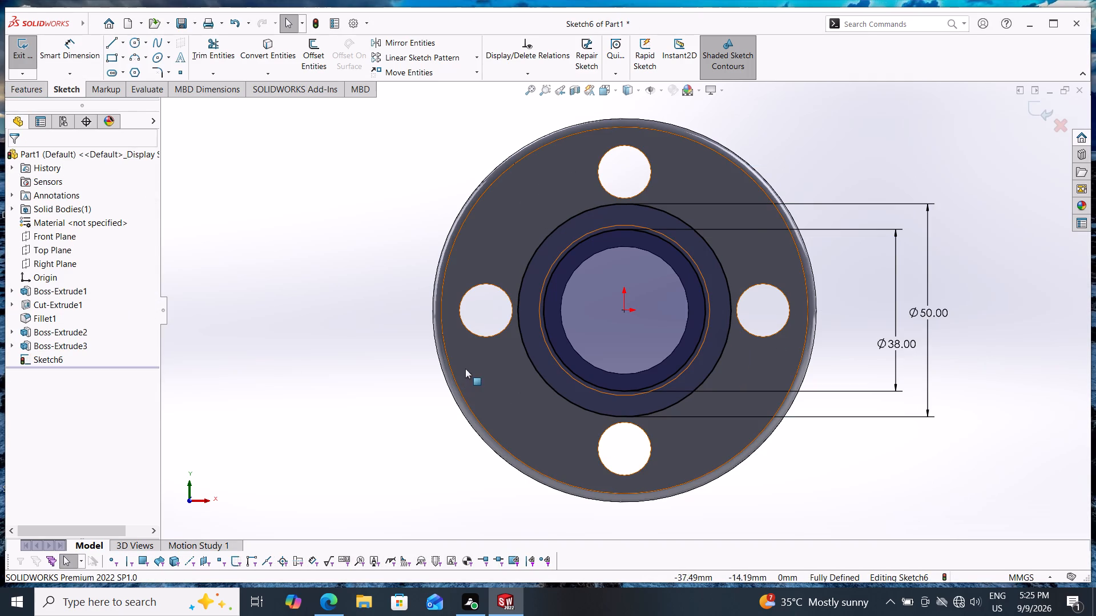
click(22, 88)
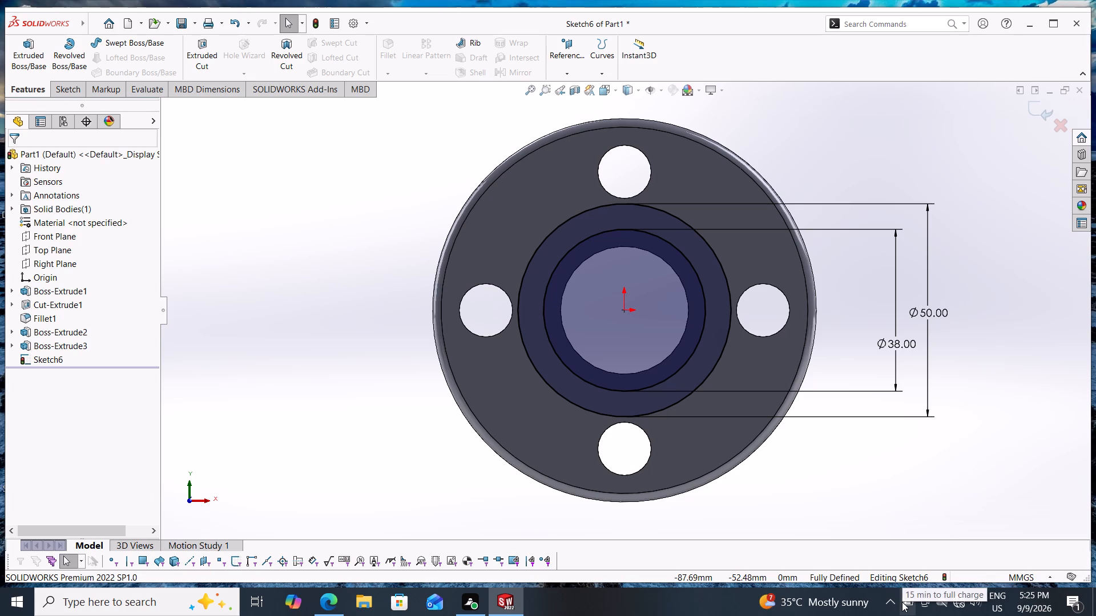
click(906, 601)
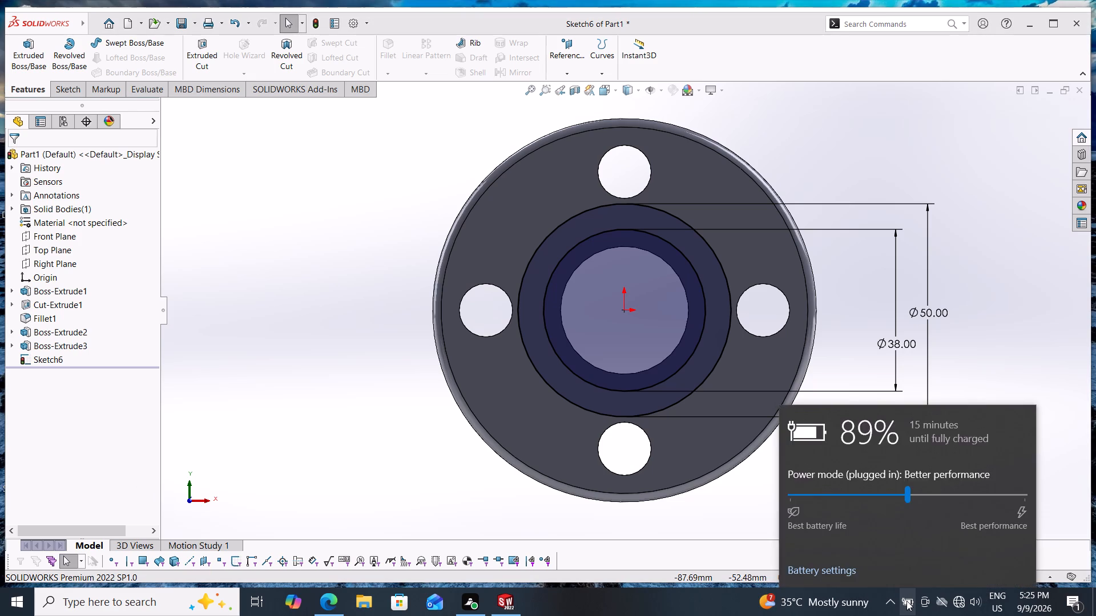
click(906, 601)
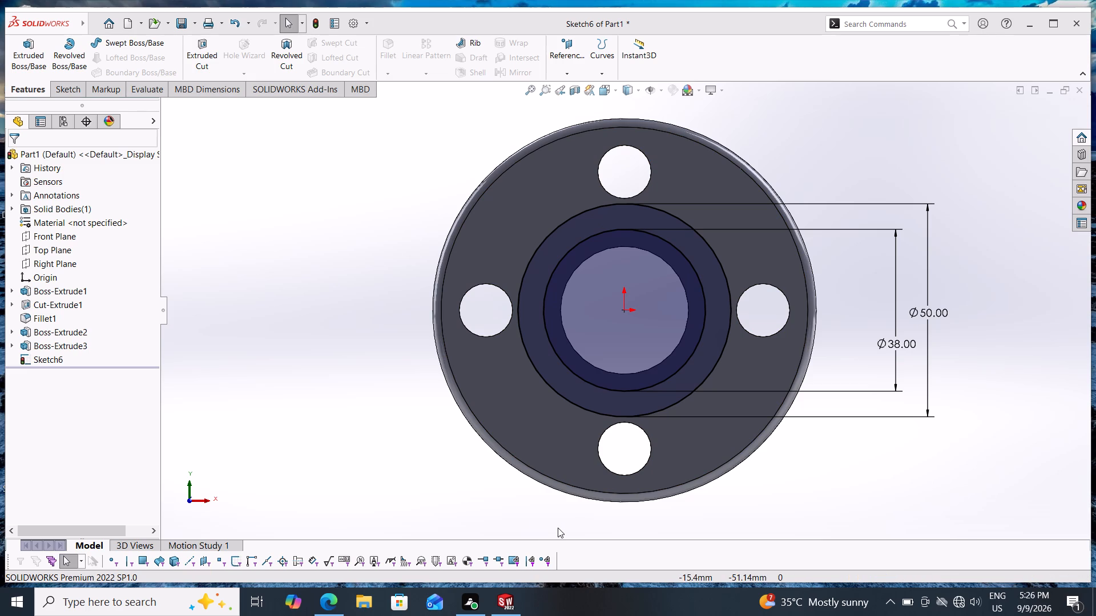
Extrude the ring between the 38 mm and 50 mm circles outward from the end collar as a Blind boss, 24 mm deep.
click(37, 61)
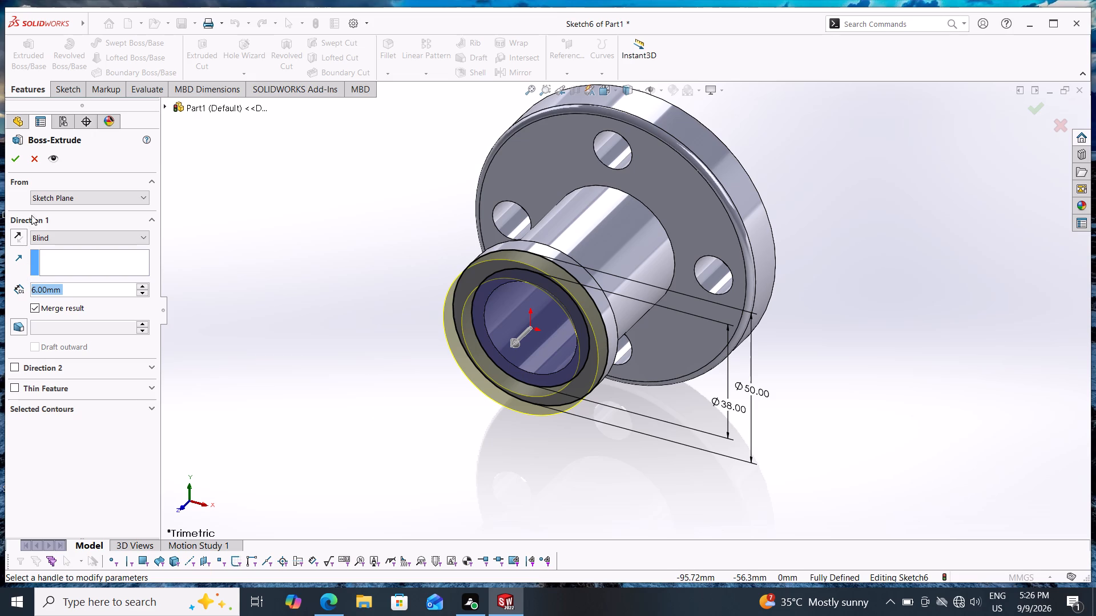
text(24)
key(Return)
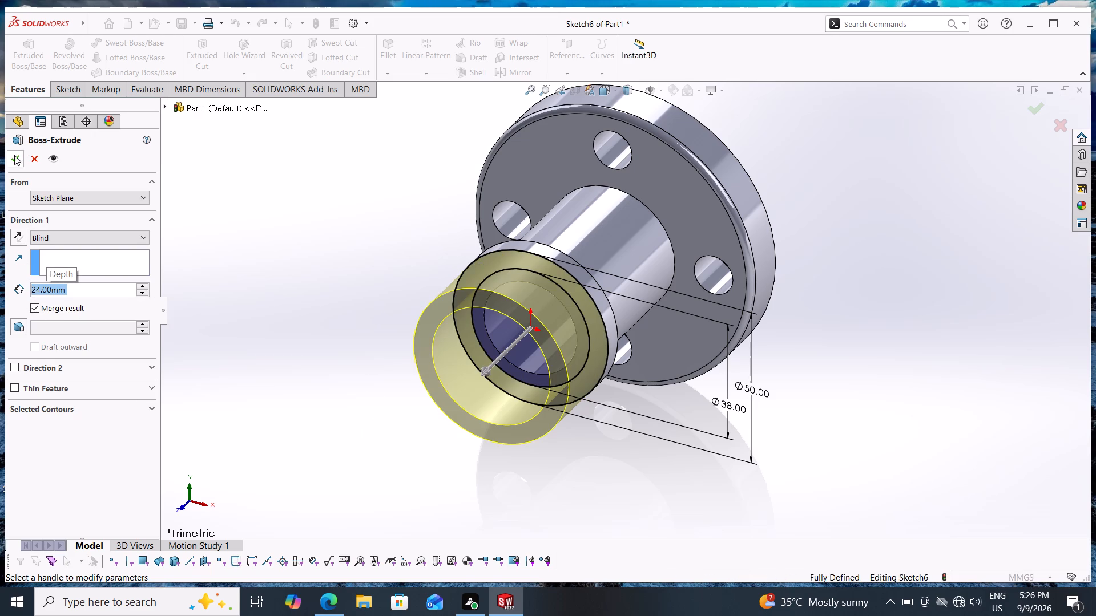
click(10, 163)
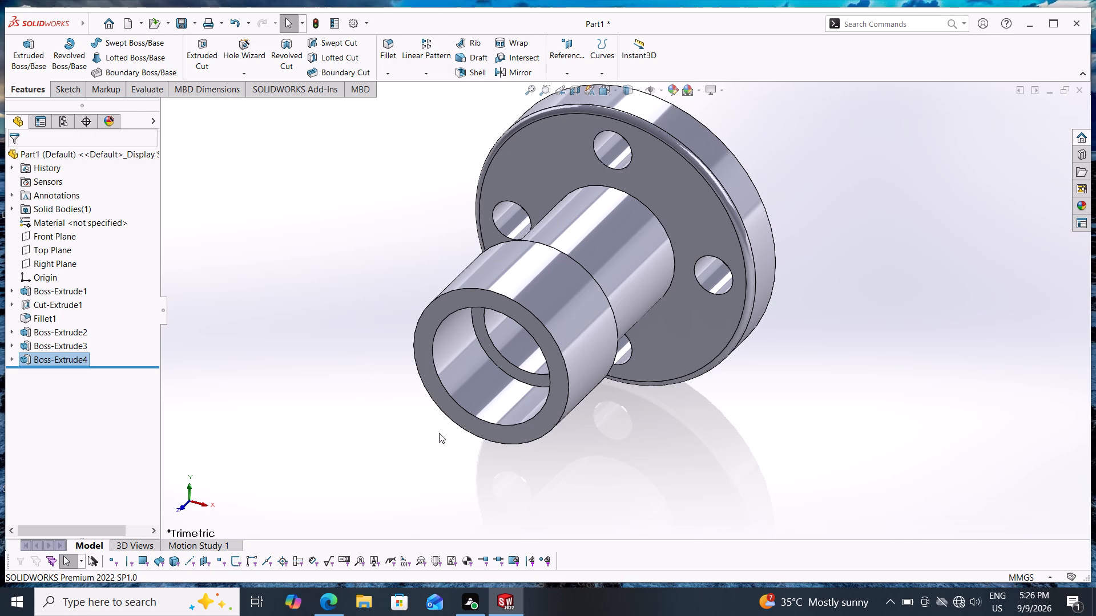
Examine the lengthened collar, its stepped bore and the tube from several angles.
middle_drag(614, 430, 573, 335)
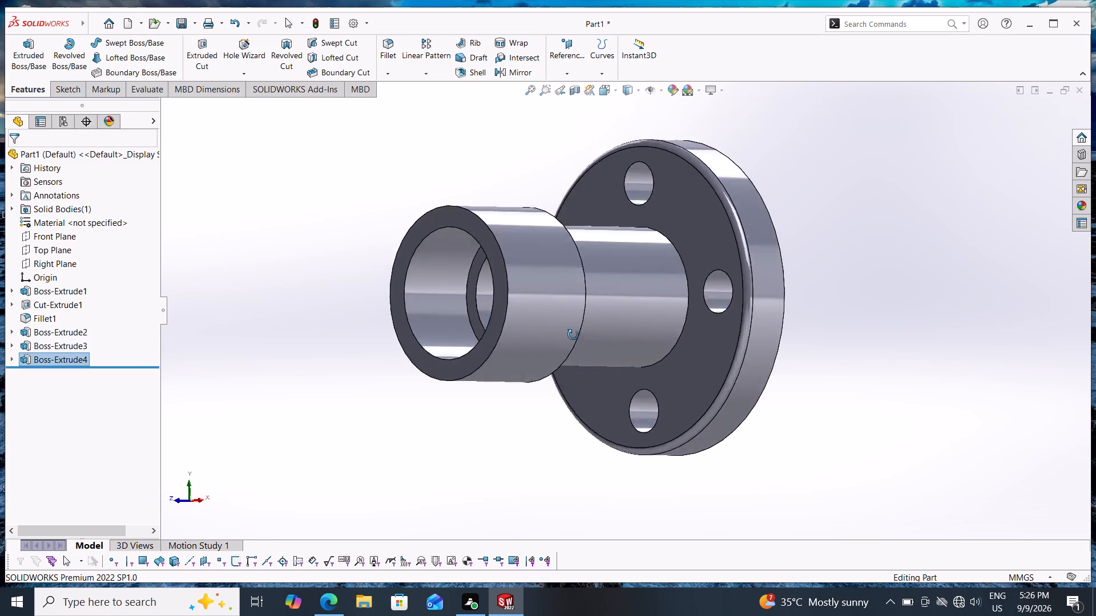
middle_drag(573, 335, 622, 322)
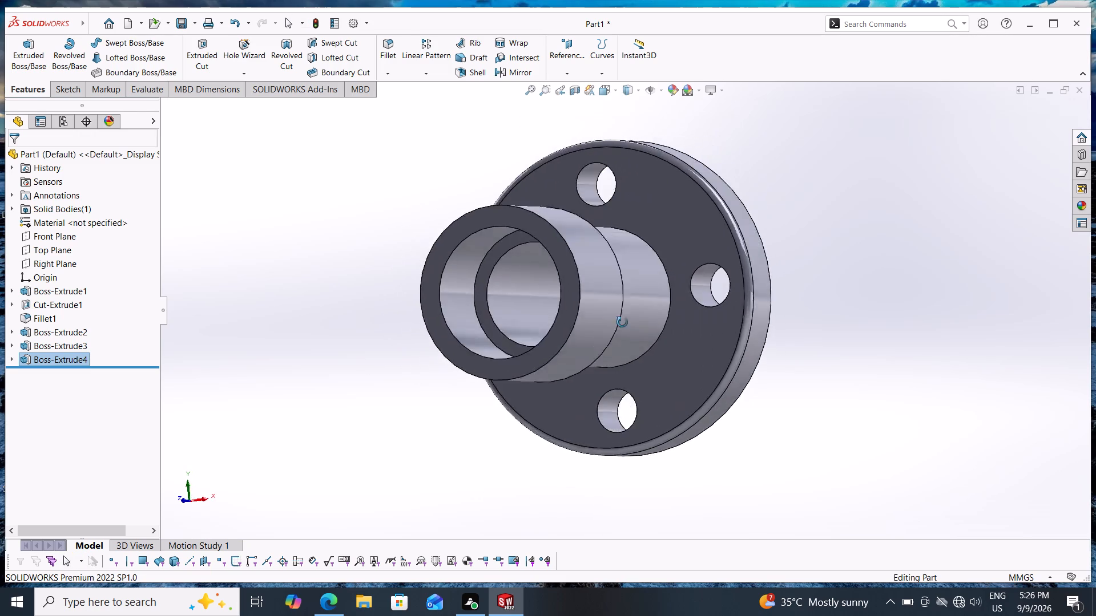
middle_drag(622, 322, 559, 349)
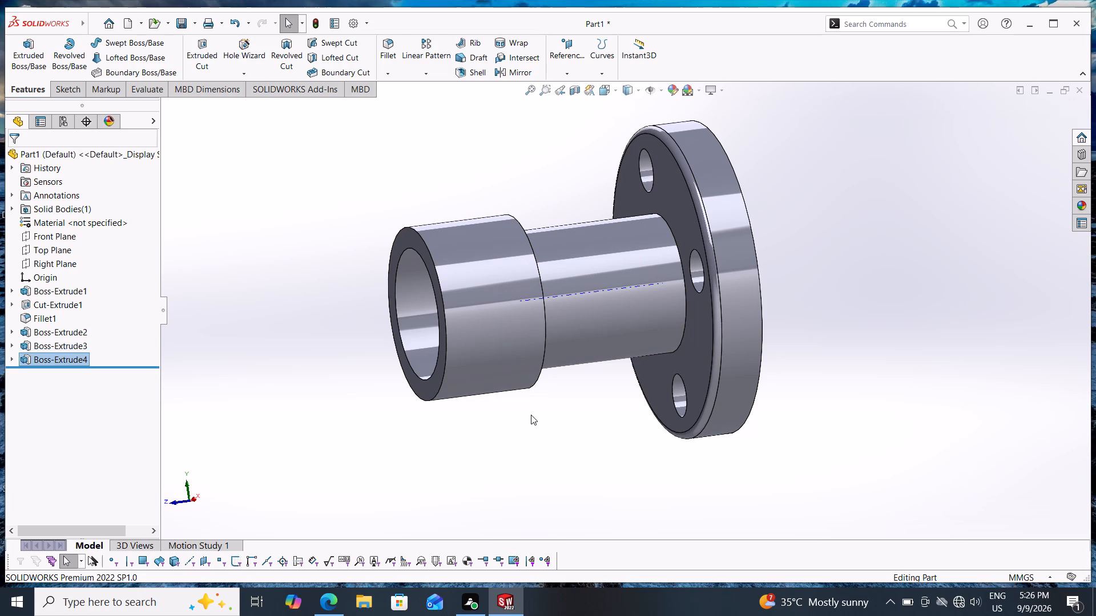
middle_drag(445, 431, 497, 387)
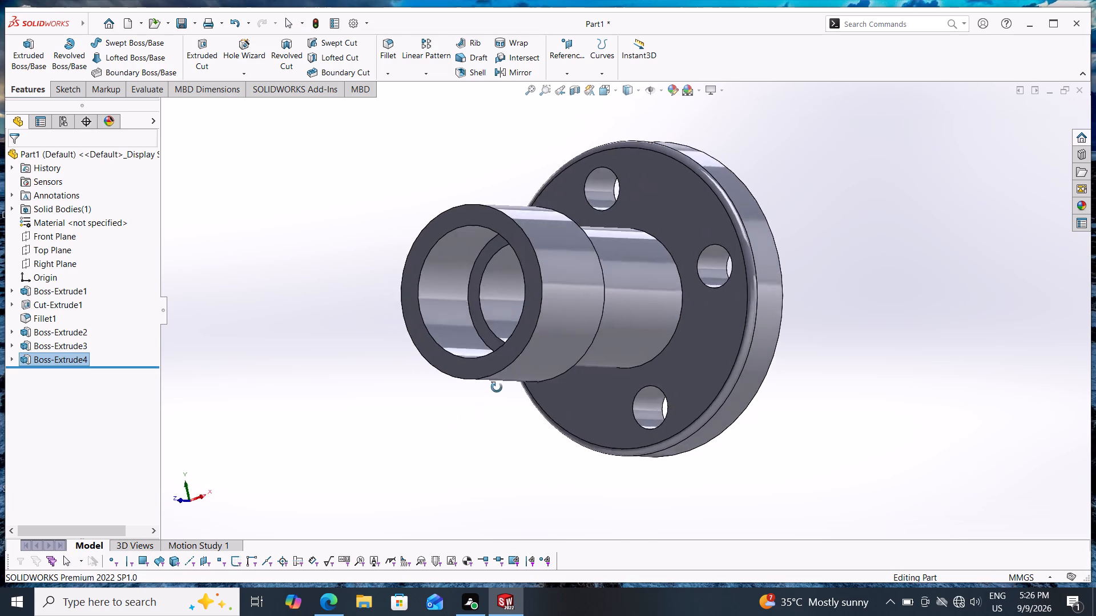
middle_drag(497, 387, 529, 362)
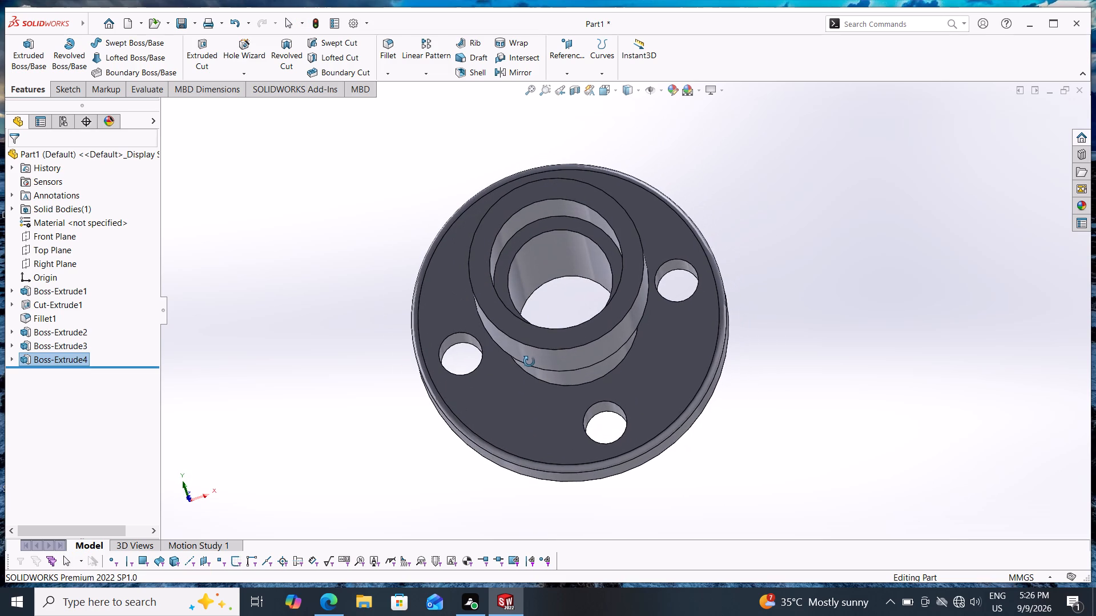
middle_drag(529, 362, 415, 425)
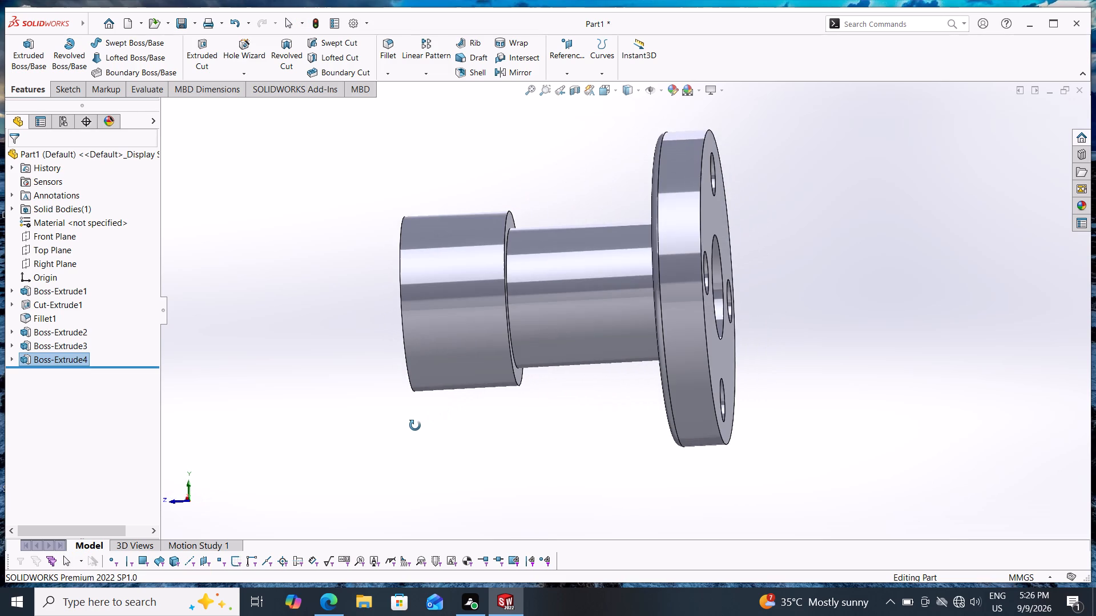
middle_drag(415, 425, 466, 395)
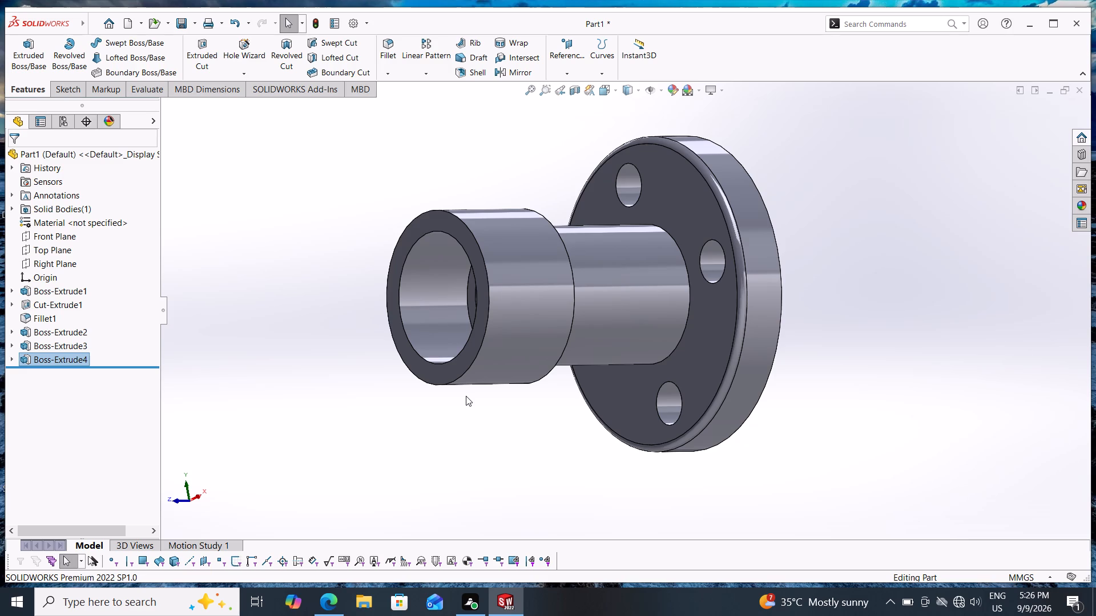
Chamfer the bore's edge on the flange's back face as an asymmetric Distance Distance chamfer, with Distance 1 of 3 mm and Distance 2 of 3.5 mm.
middle_drag(543, 405, 466, 404)
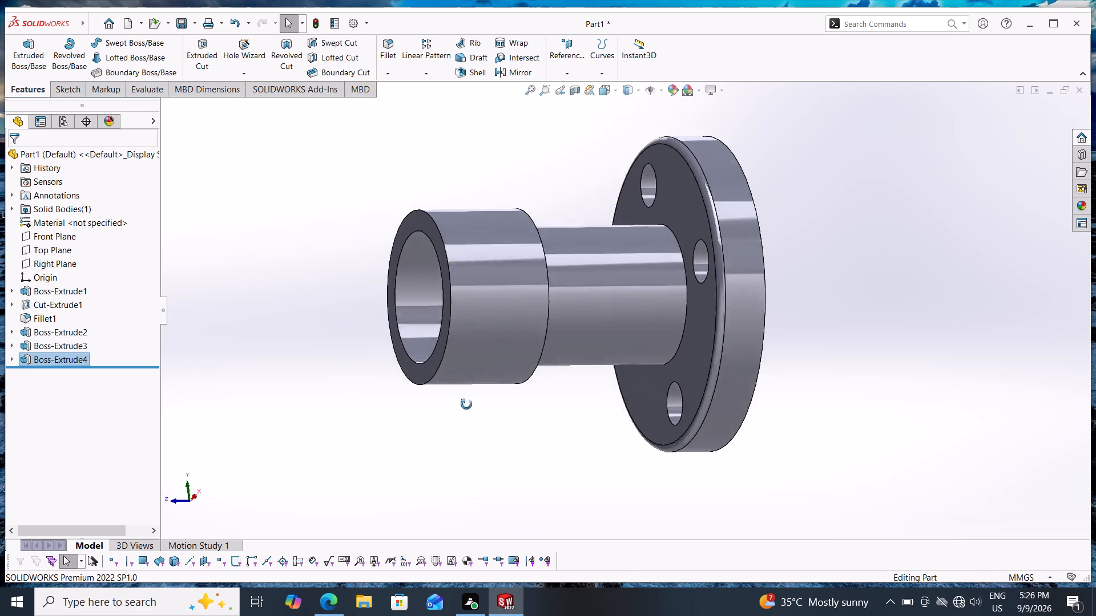
middle_drag(466, 404, 436, 410)
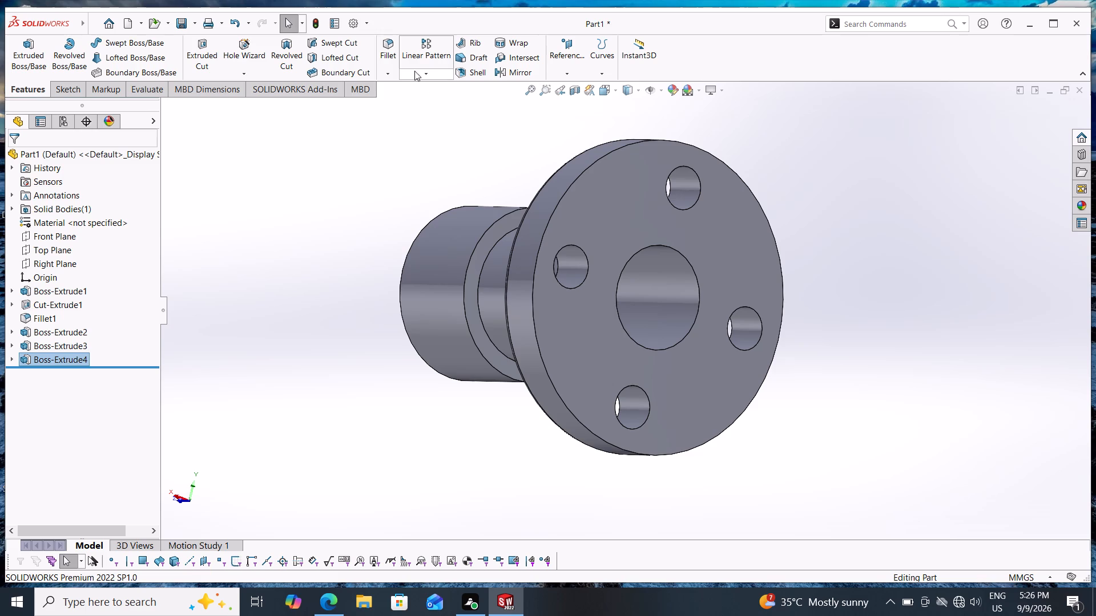
click(391, 75)
click(412, 107)
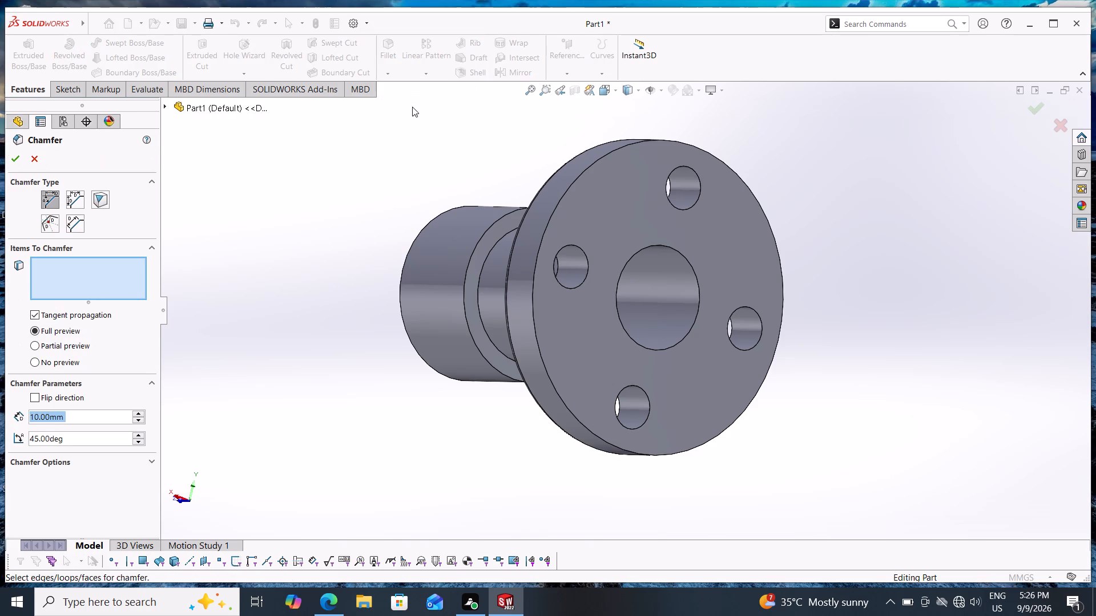
click(636, 342)
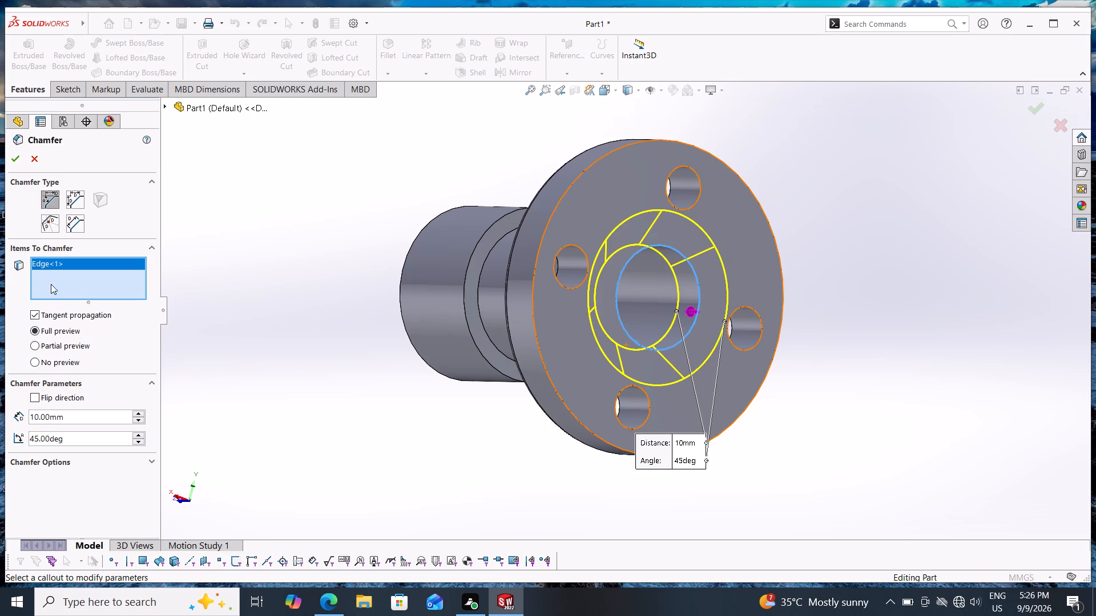
click(75, 200)
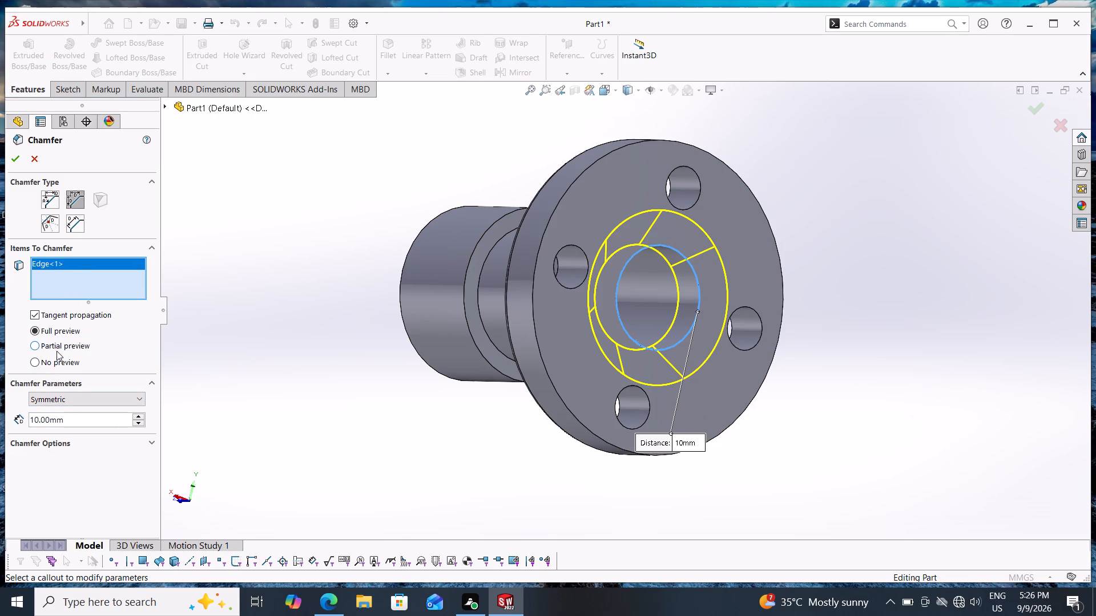
click(47, 223)
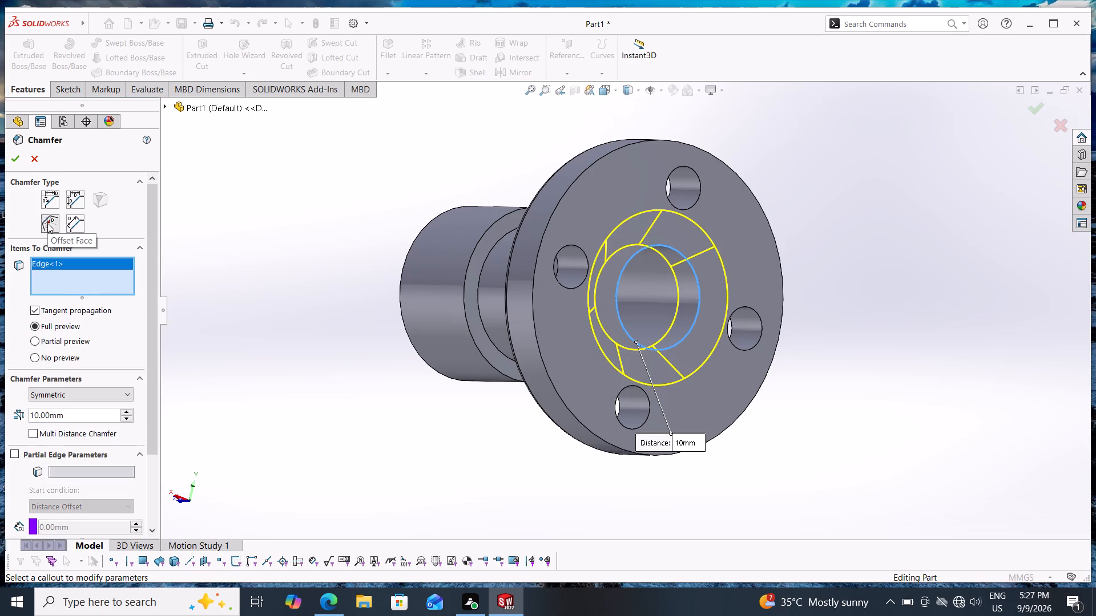
click(72, 196)
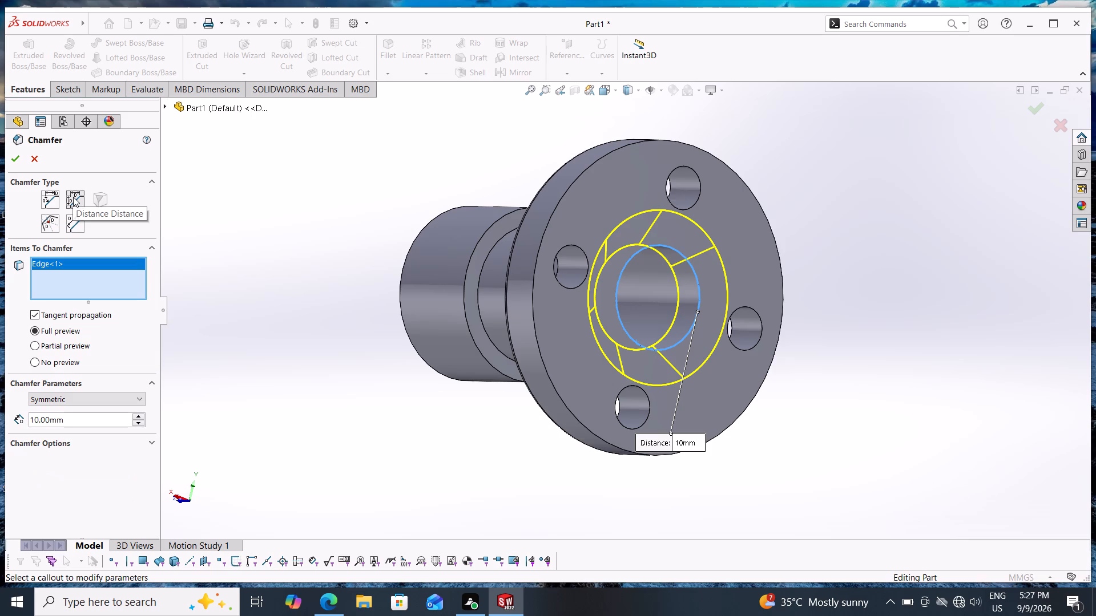
click(146, 438)
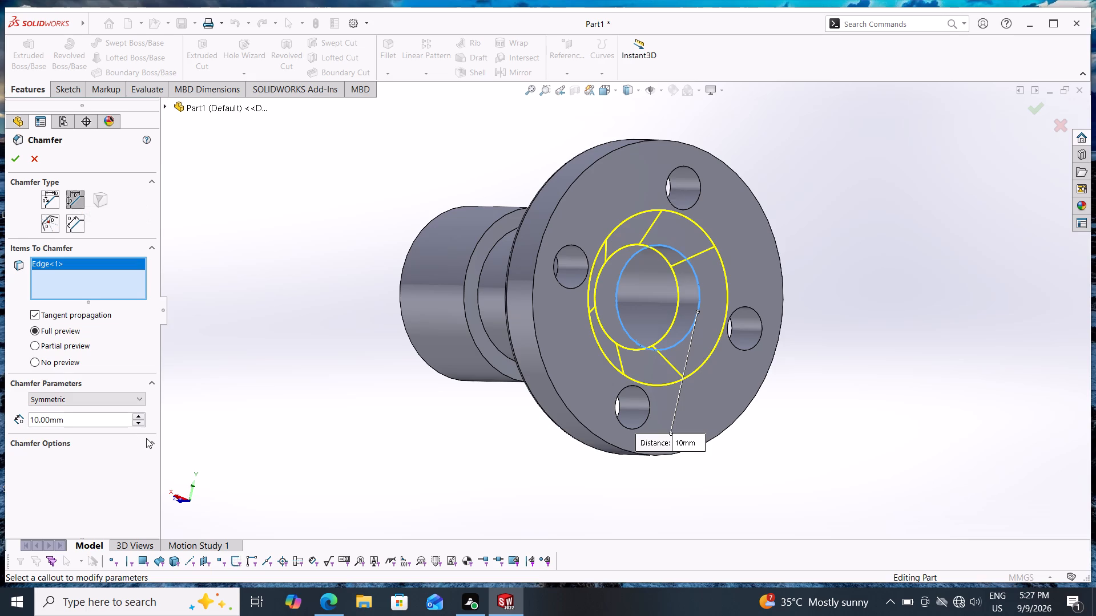
click(146, 438)
click(136, 398)
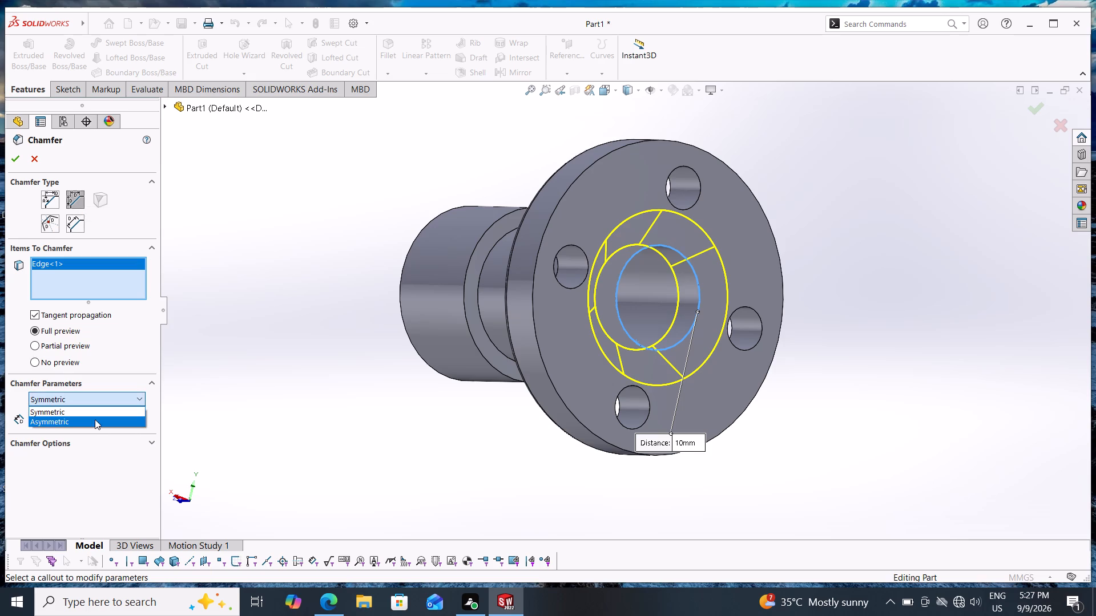
click(88, 423)
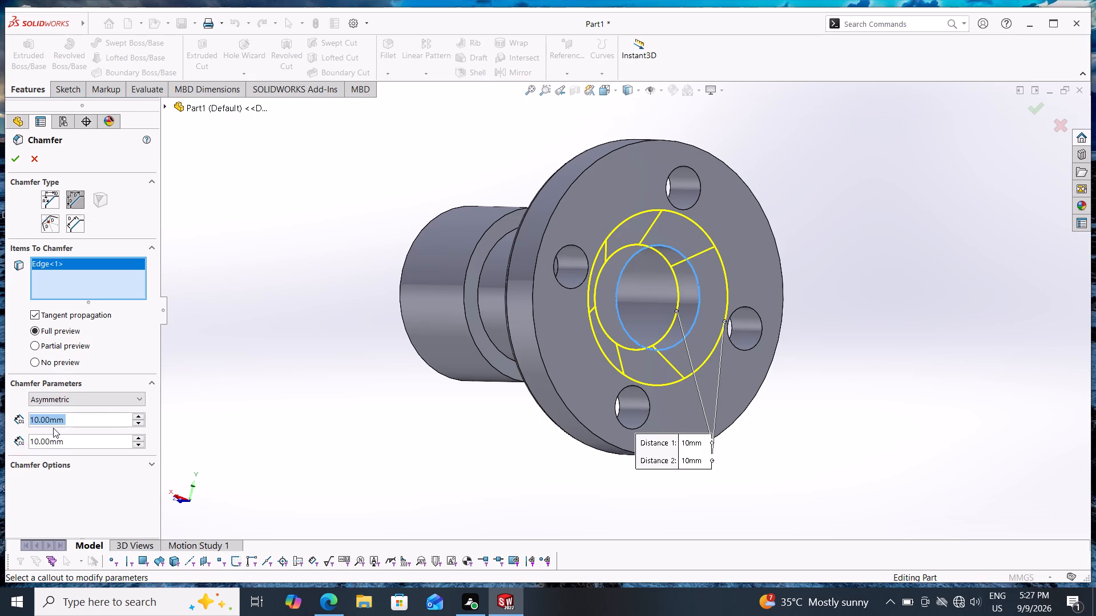
key(3)
key(Return)
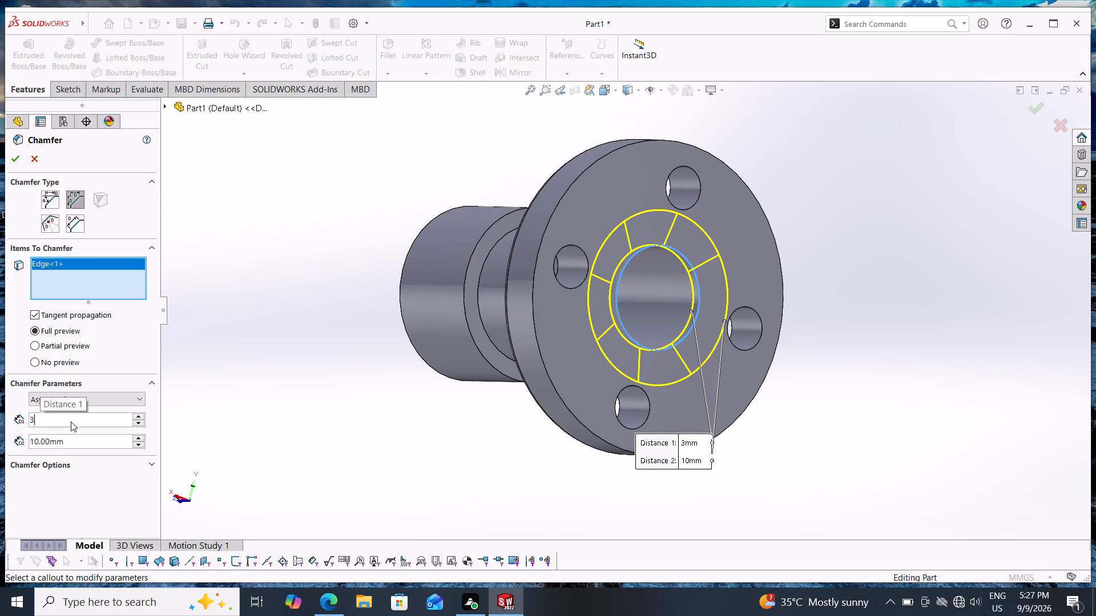
drag(86, 441, 0, 441)
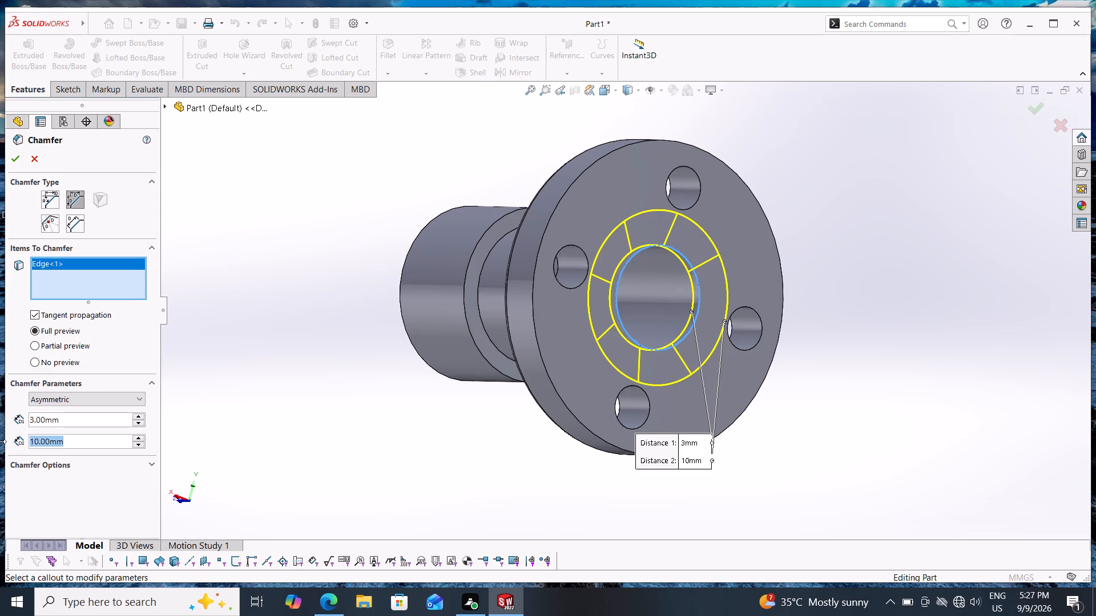
text(3.5)
key(Return)
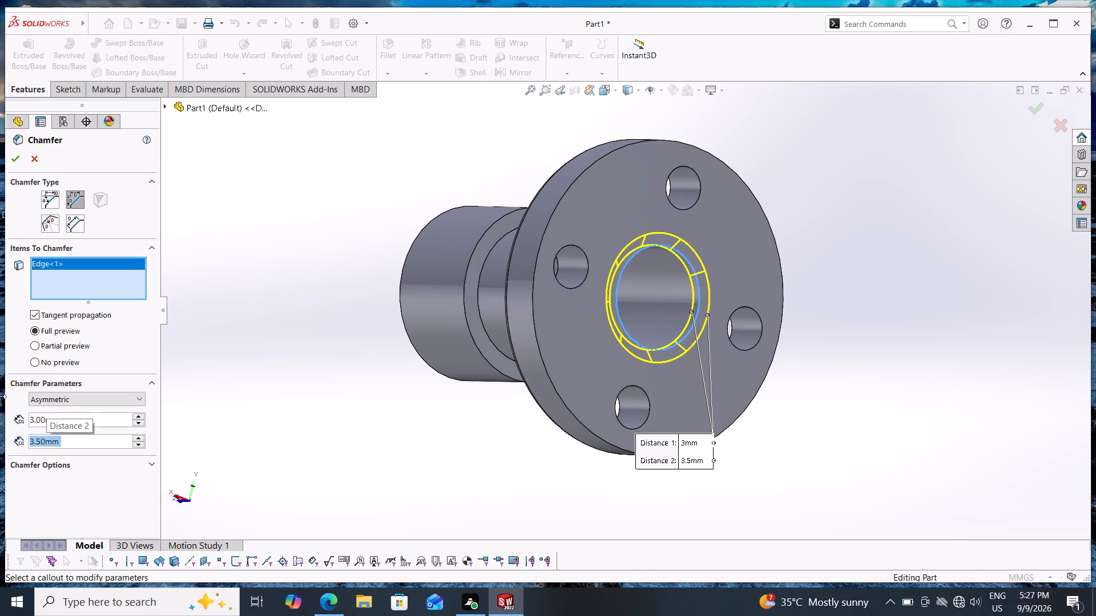
click(13, 156)
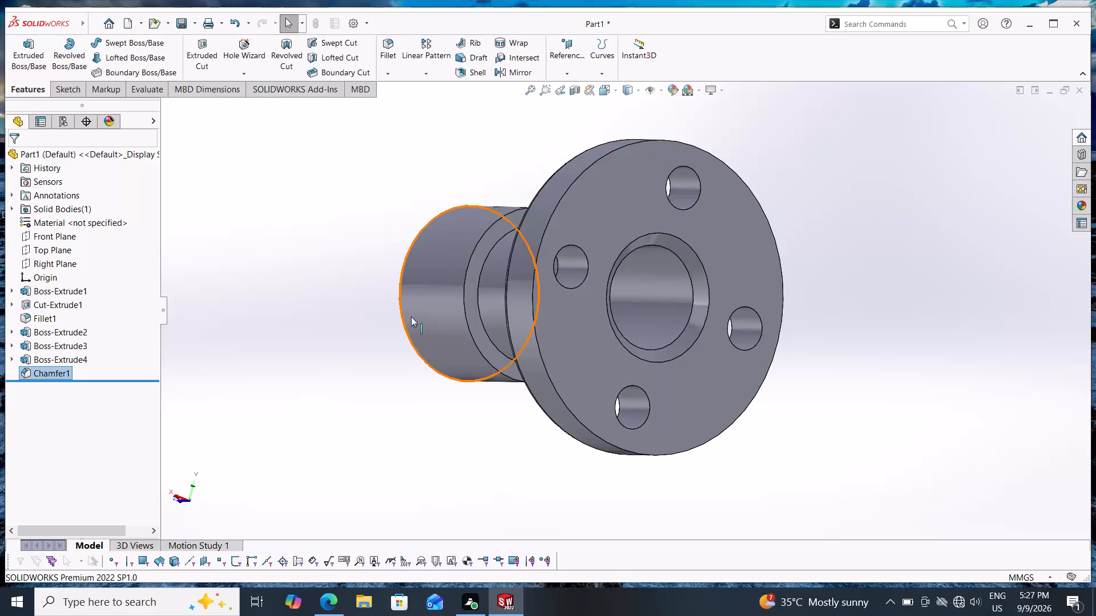
Fillet the edge where the tube meets the flange face with a symmetric 2 mm radius.
middle_drag(410, 423, 434, 386)
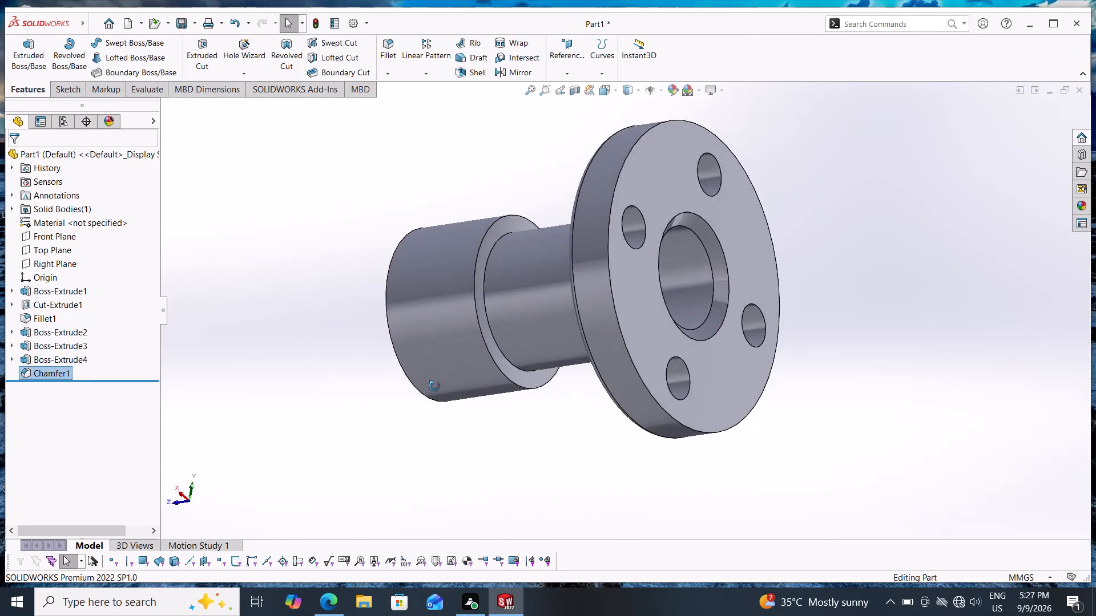
middle_drag(434, 386, 473, 379)
scroll(452, 380, down, 1)
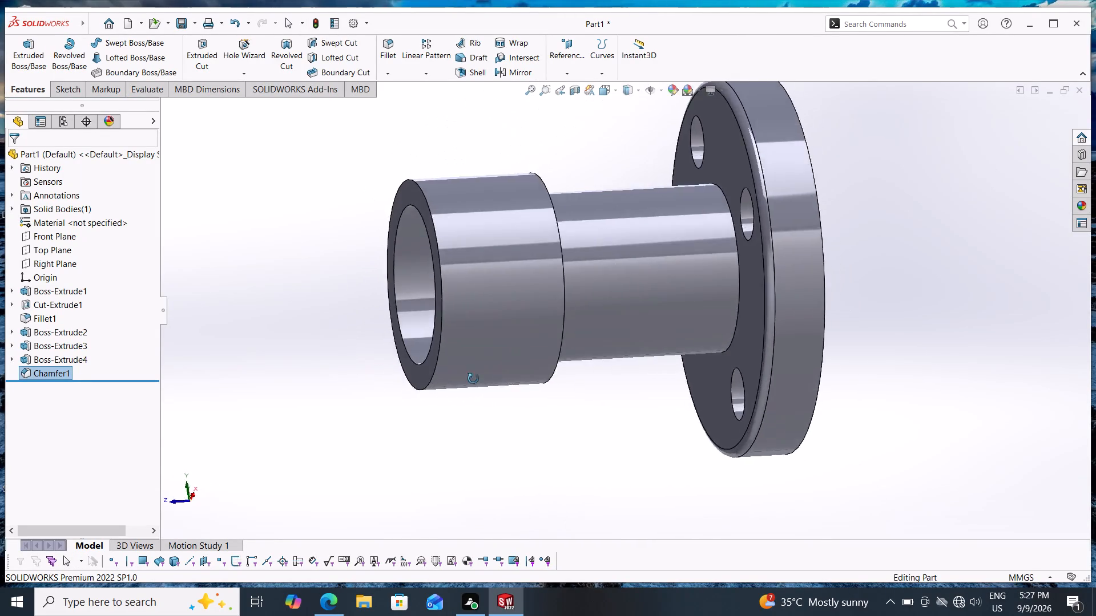
middle_drag(473, 379, 462, 399)
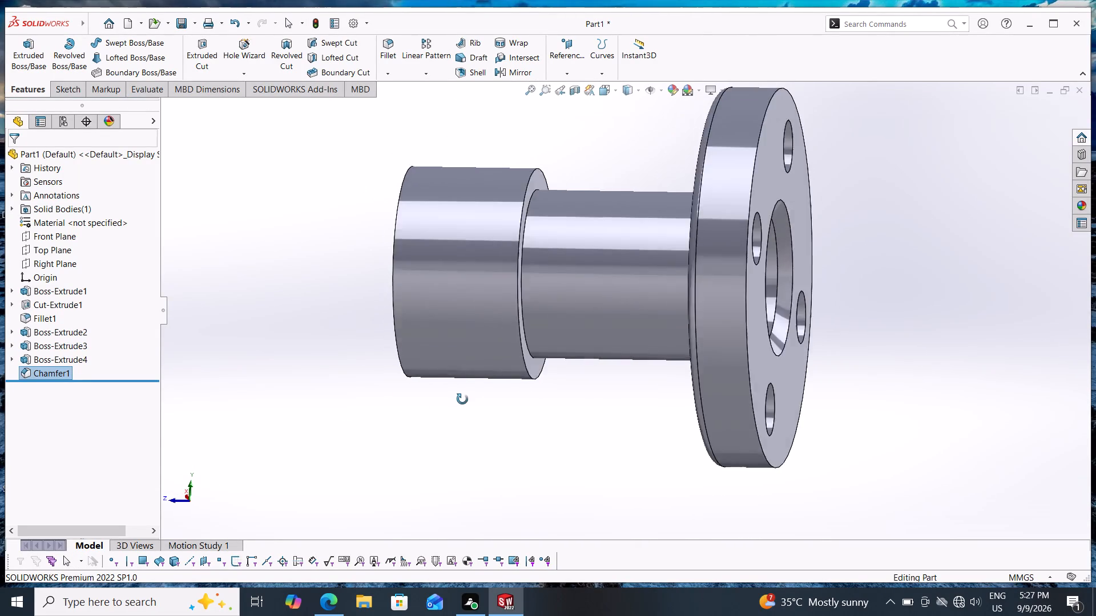
middle_drag(462, 399, 483, 395)
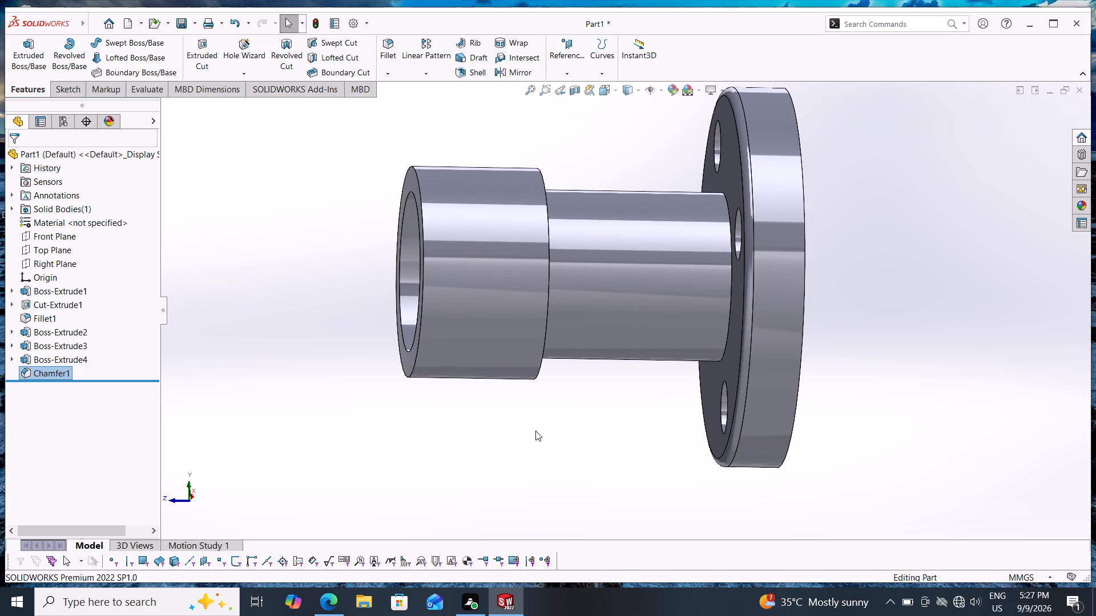
middle_drag(494, 459, 526, 458)
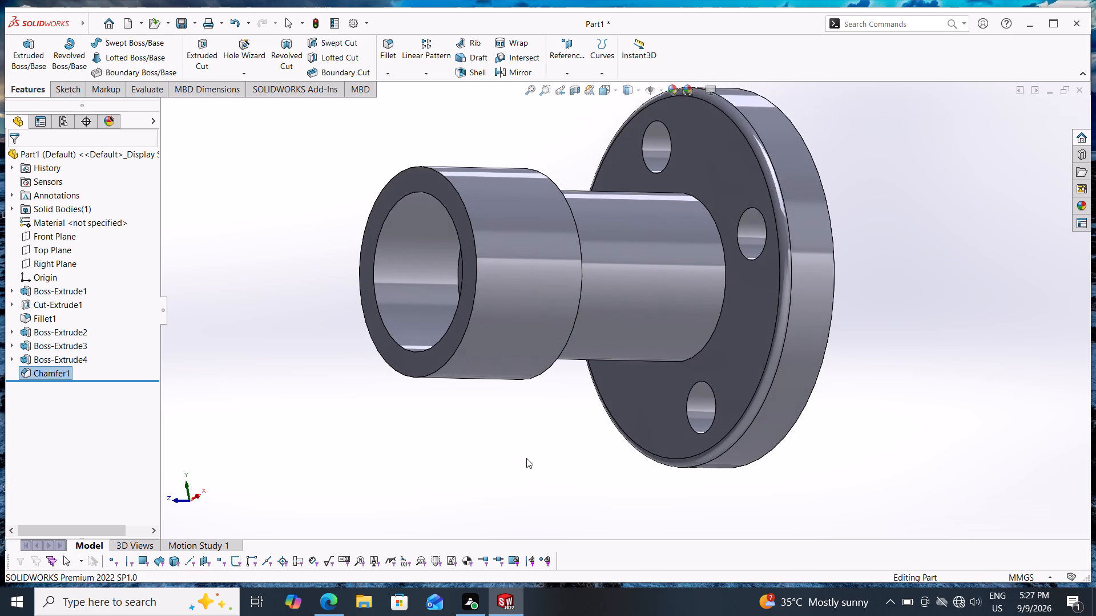
click(392, 46)
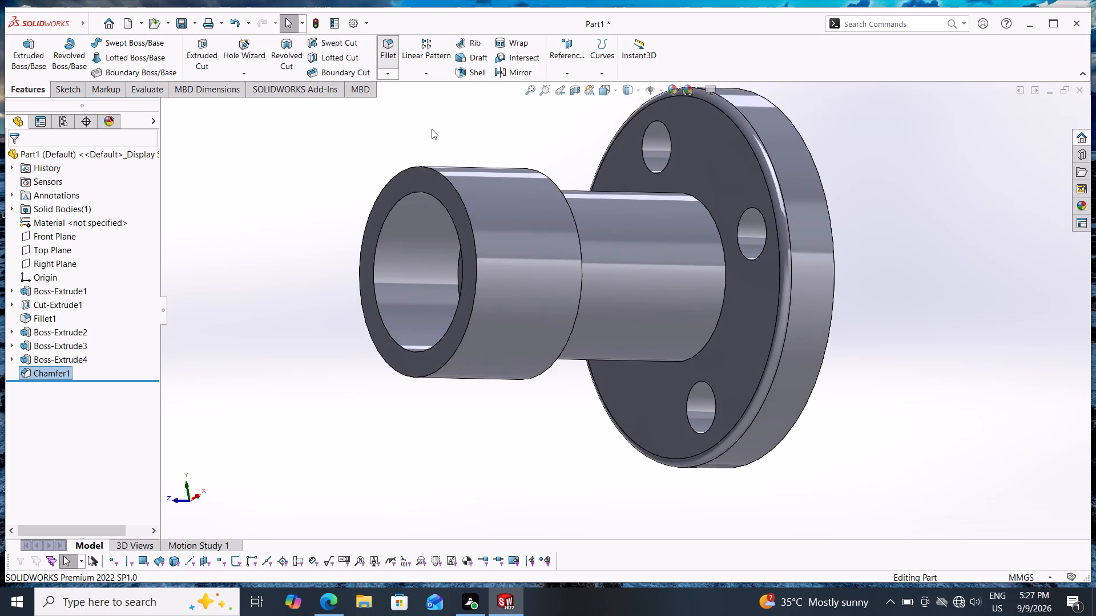
click(724, 298)
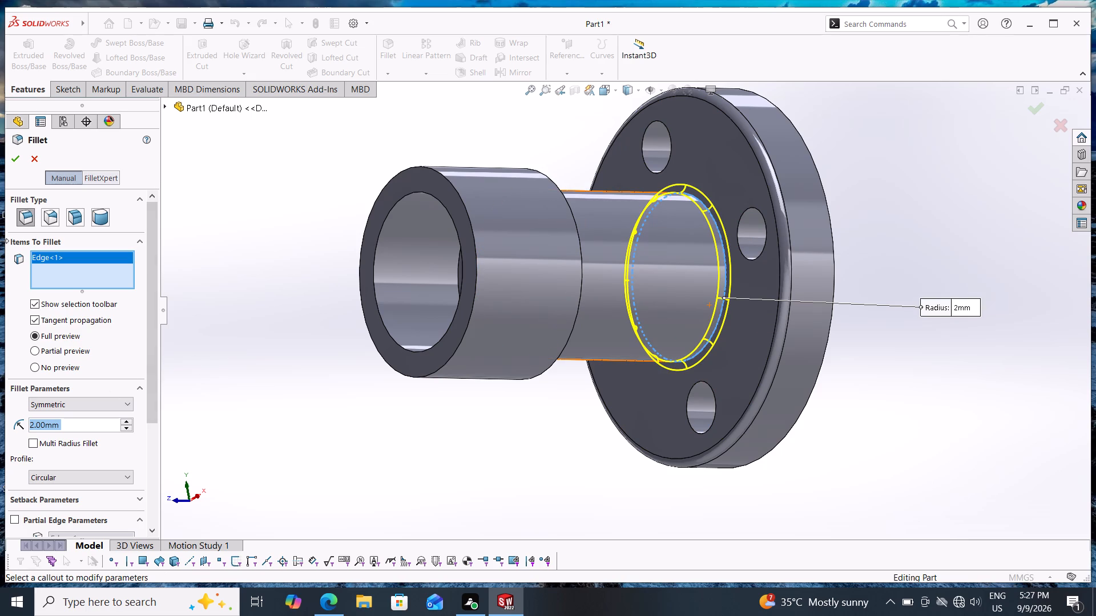
click(14, 162)
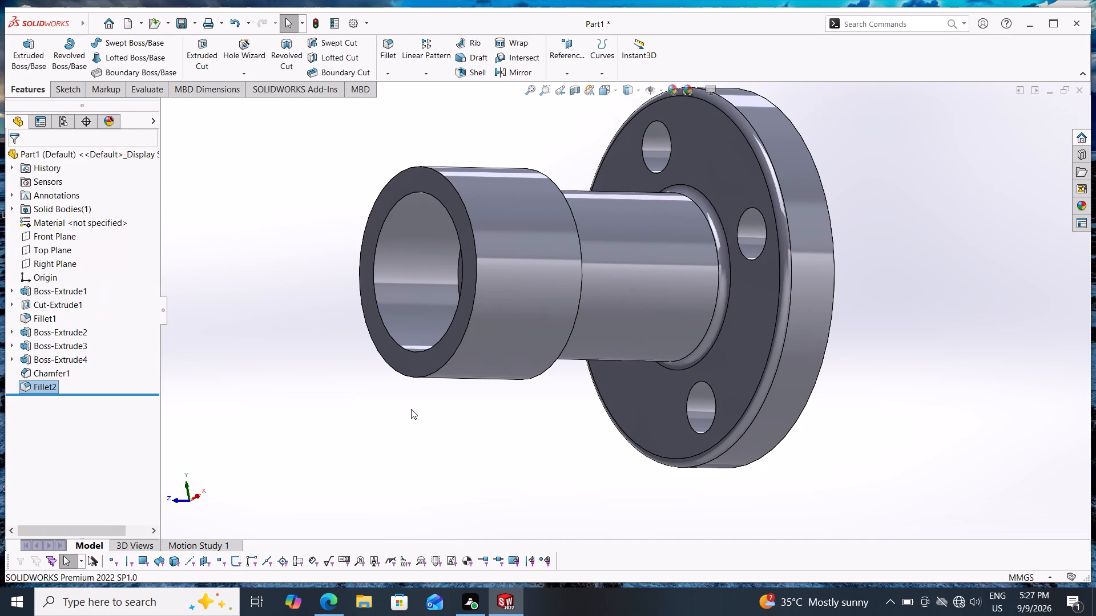
Examine the filleted tube base, the stepped collar bore and the flange holes from different angles.
middle_drag(419, 410, 458, 445)
scroll(574, 402, down, 2)
scroll(581, 422, up, 1)
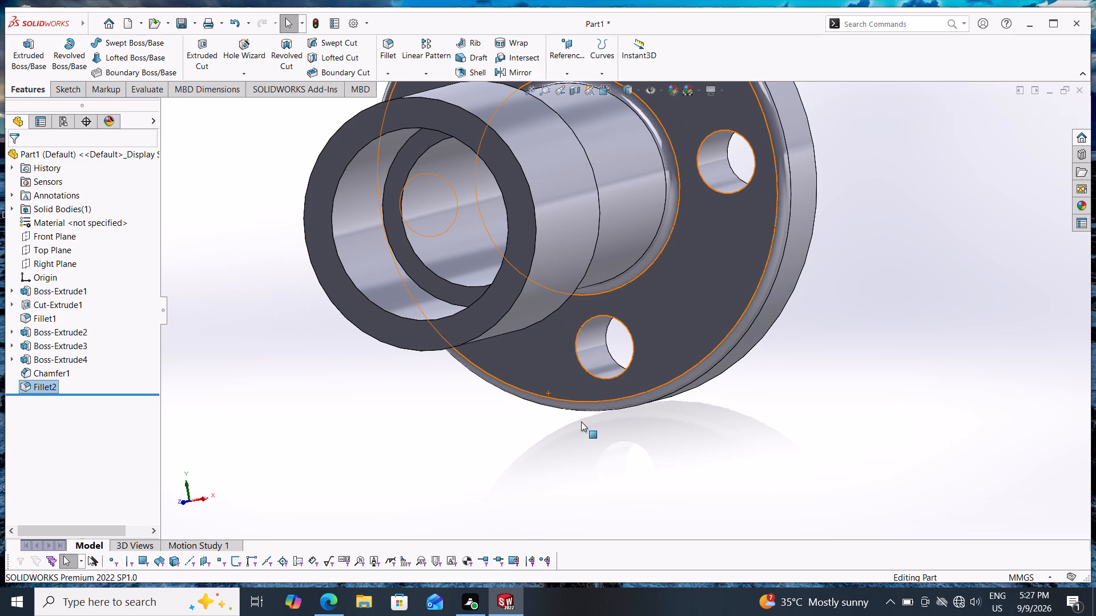
scroll(553, 427, down, 1)
scroll(553, 428, up, 4)
middle_drag(565, 367, 538, 326)
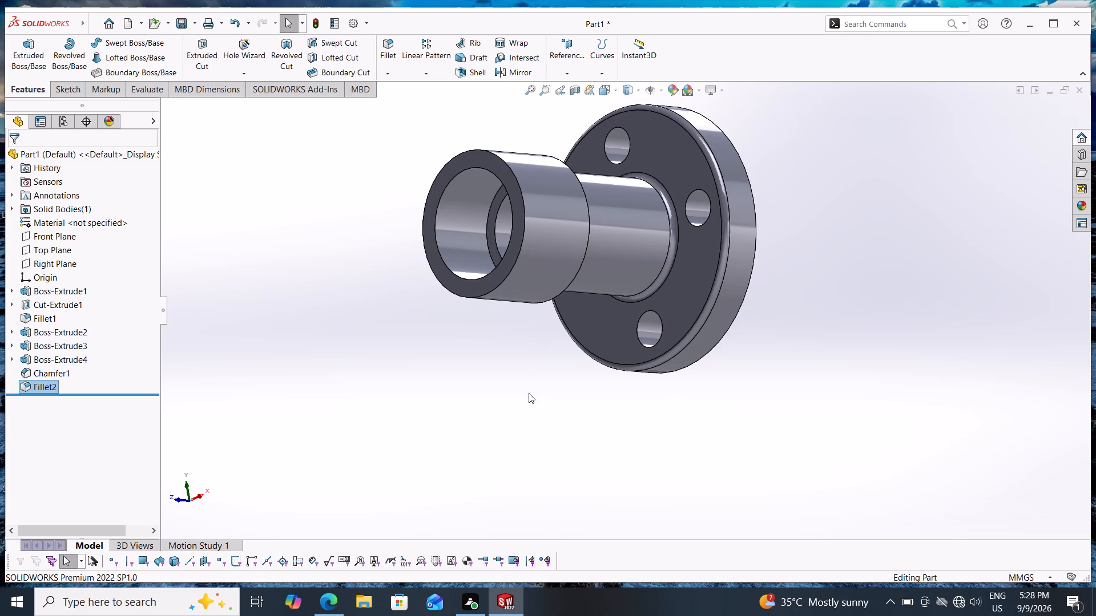
Fillet the outer edge of the collar's open end with a symmetric 5 mm radius.
middle_drag(510, 359, 530, 408)
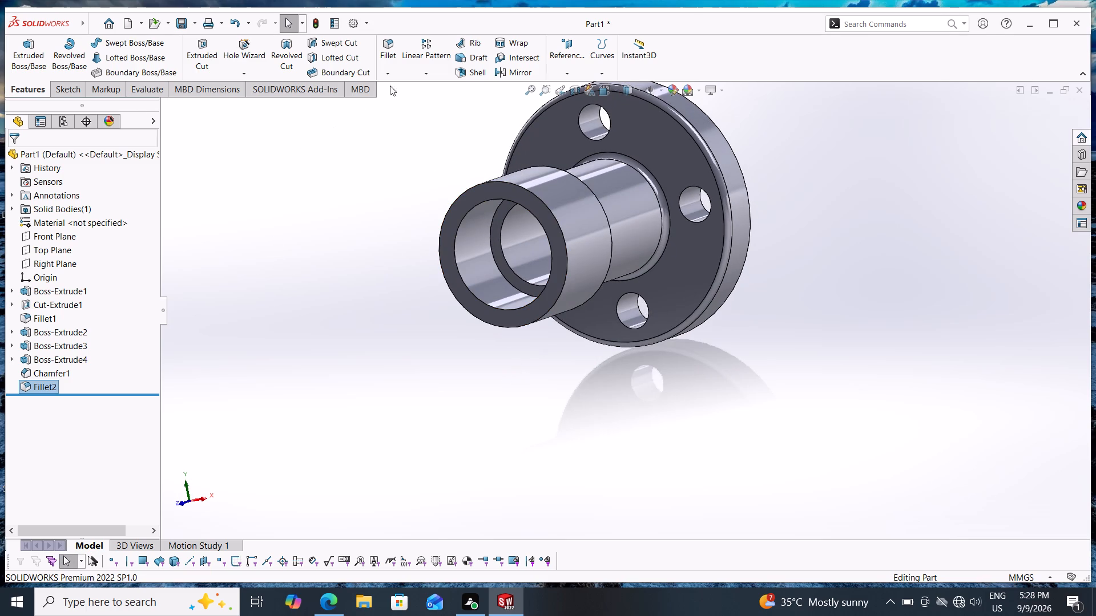
click(392, 47)
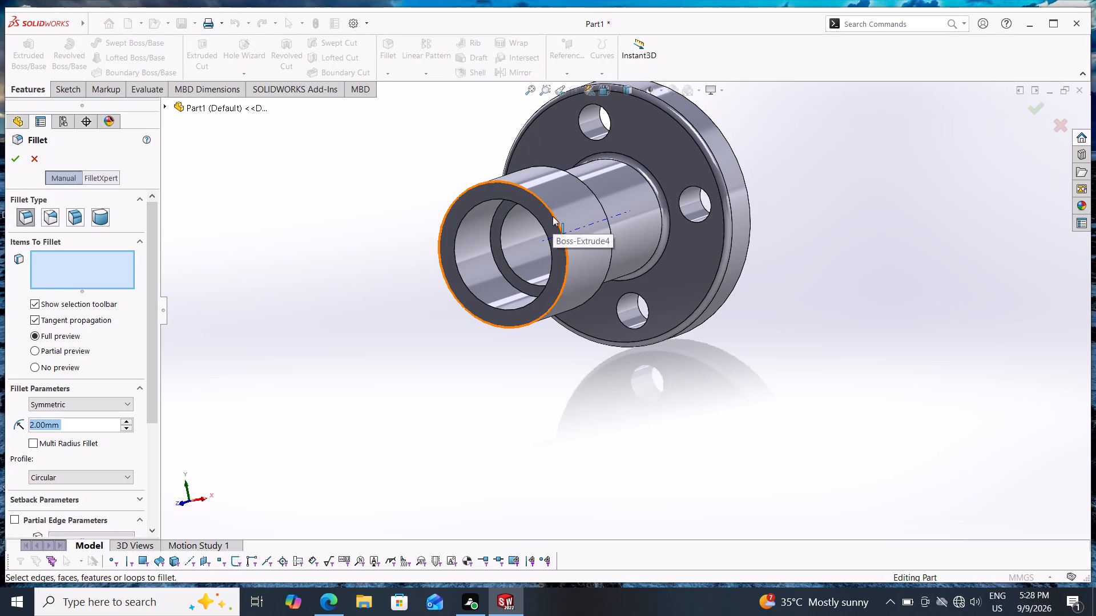
click(553, 216)
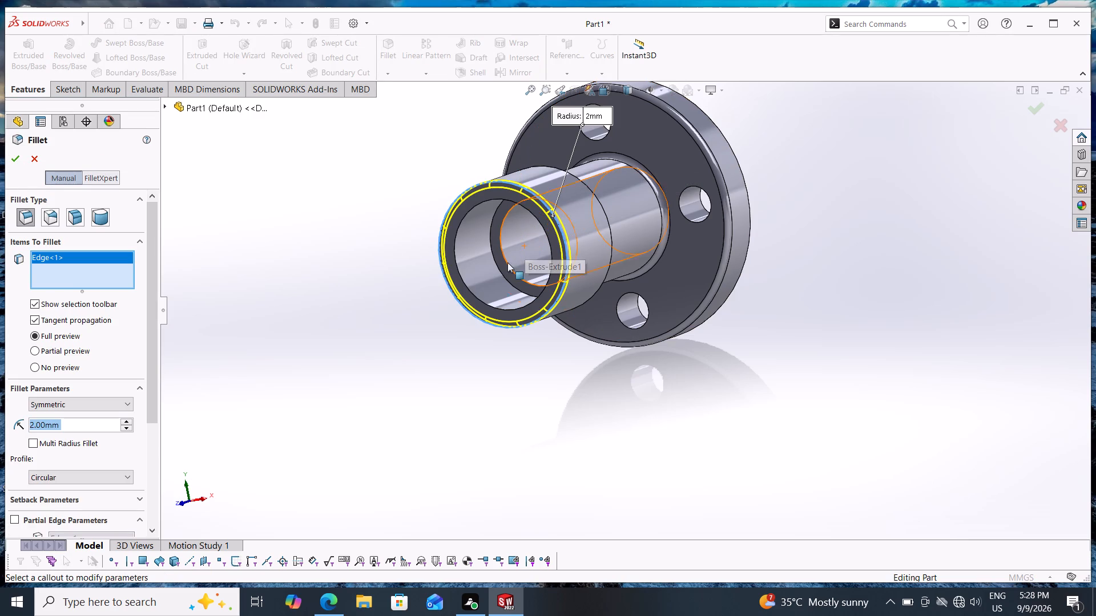
key(5)
key(Return)
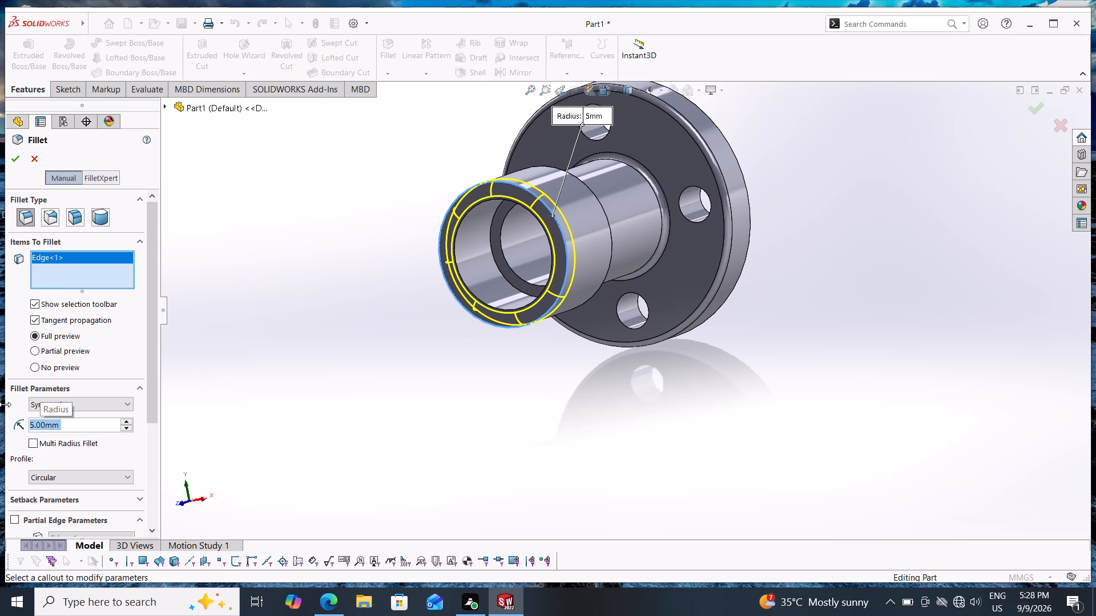
click(14, 157)
Edit the collar-end fillet to a 2.5 mm radius and add the bore's inner edge at the collar's open end.
middle_drag(357, 391, 398, 356)
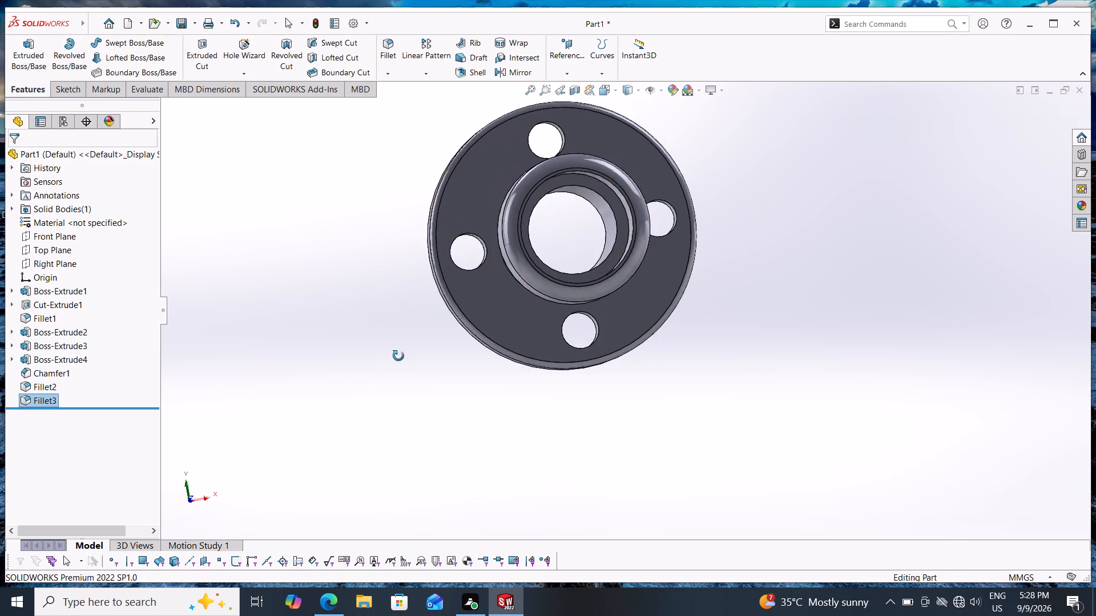
middle_drag(398, 356, 355, 386)
click(38, 400)
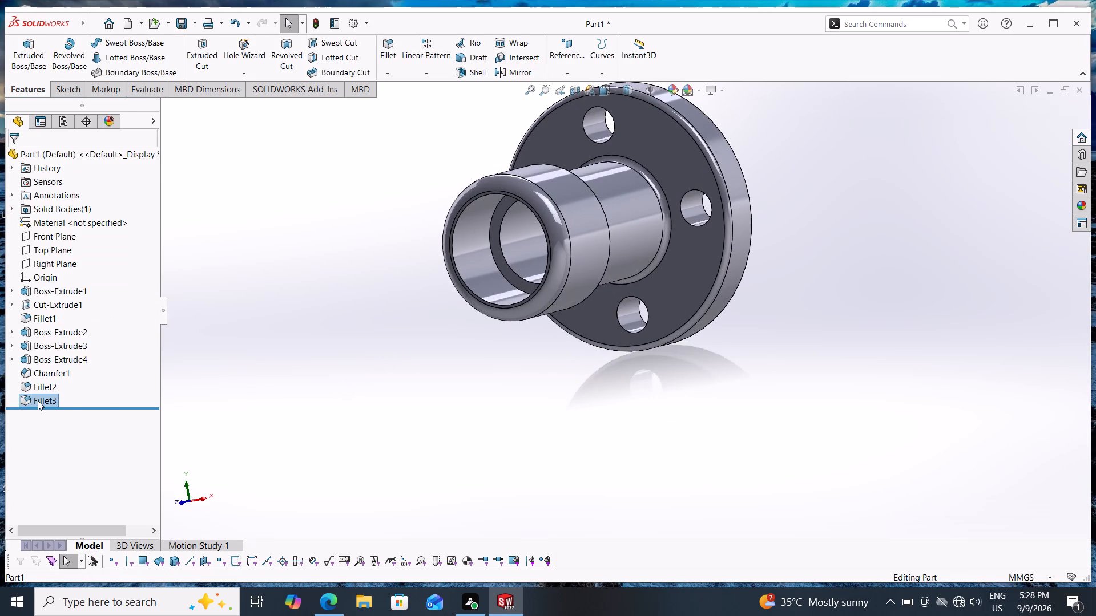
drag(17, 440, 17, 434)
click(22, 394)
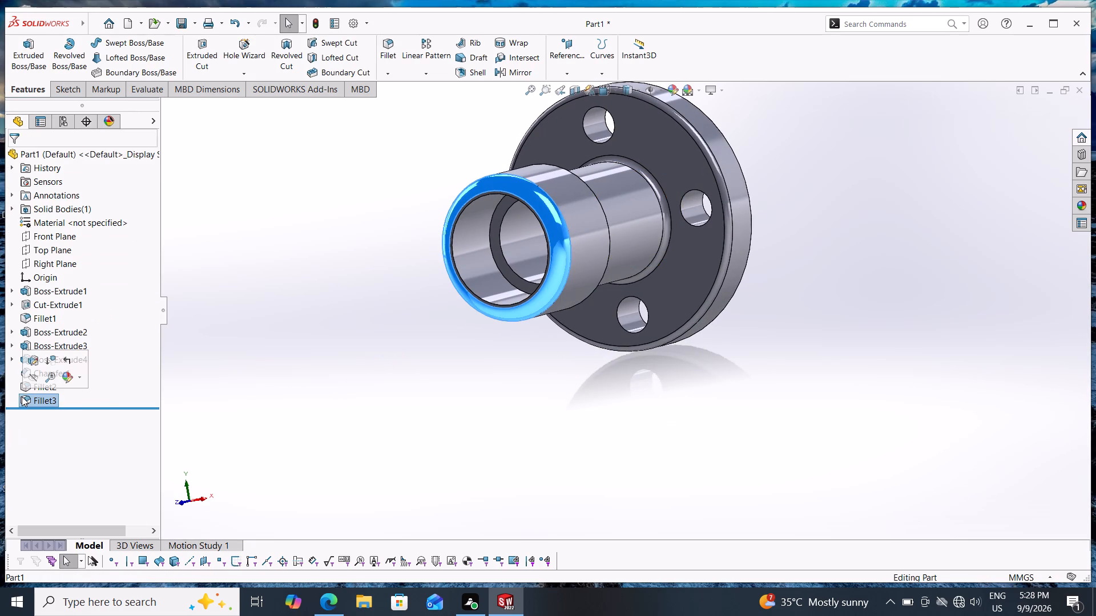
click(33, 363)
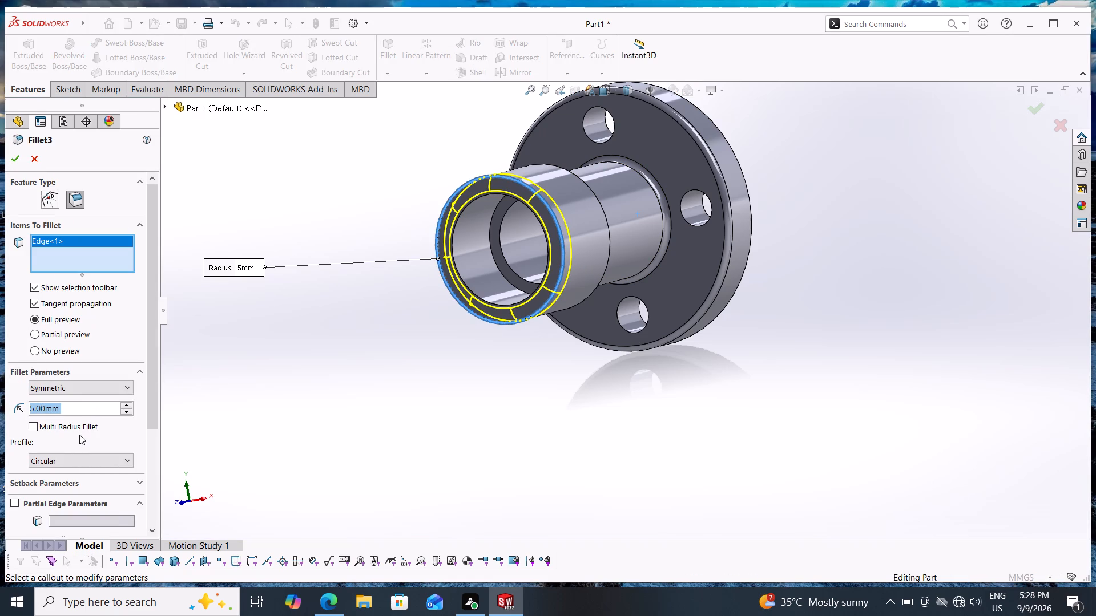
text(2.5)
key(Return)
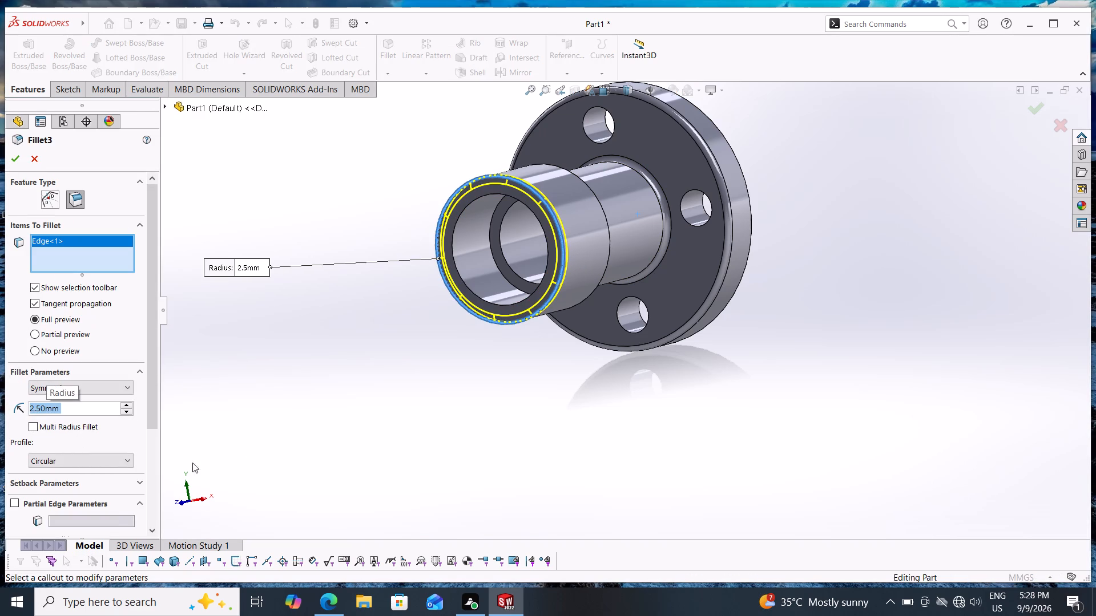
click(455, 267)
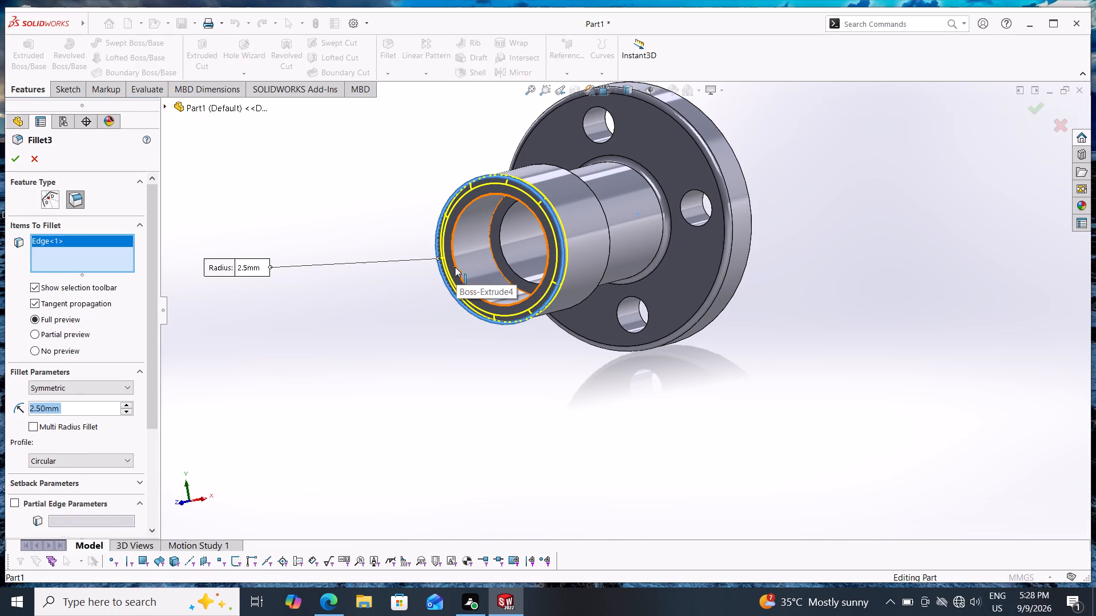
click(13, 162)
Examine the rounded collar rim, the stepped bore and the flange from several angles.
middle_drag(390, 367, 434, 348)
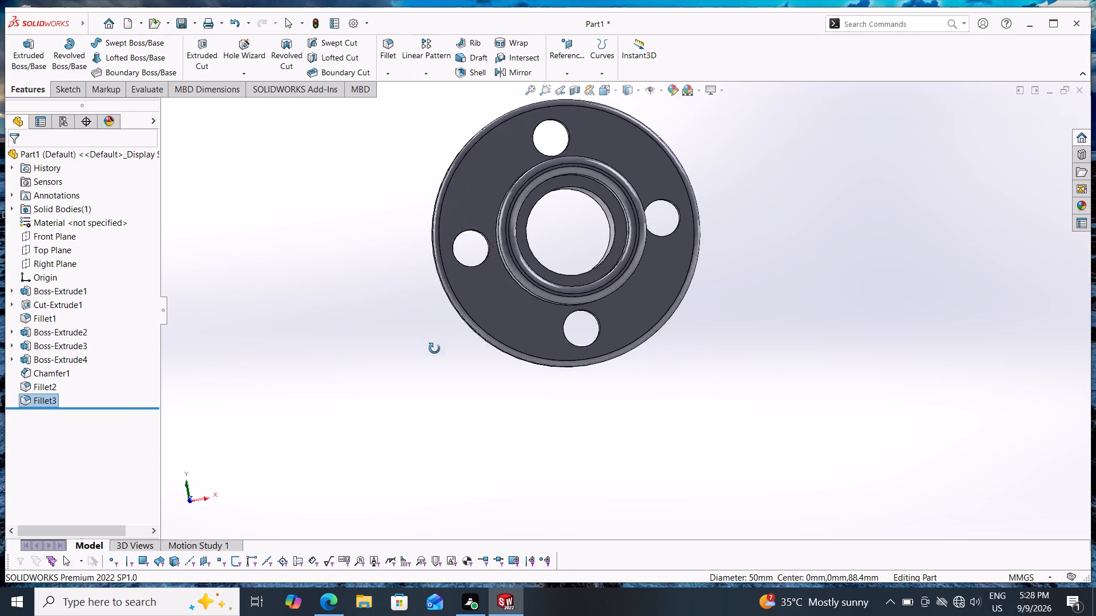
middle_drag(434, 348, 359, 435)
scroll(401, 414, down, 2)
scroll(475, 414, up, 1)
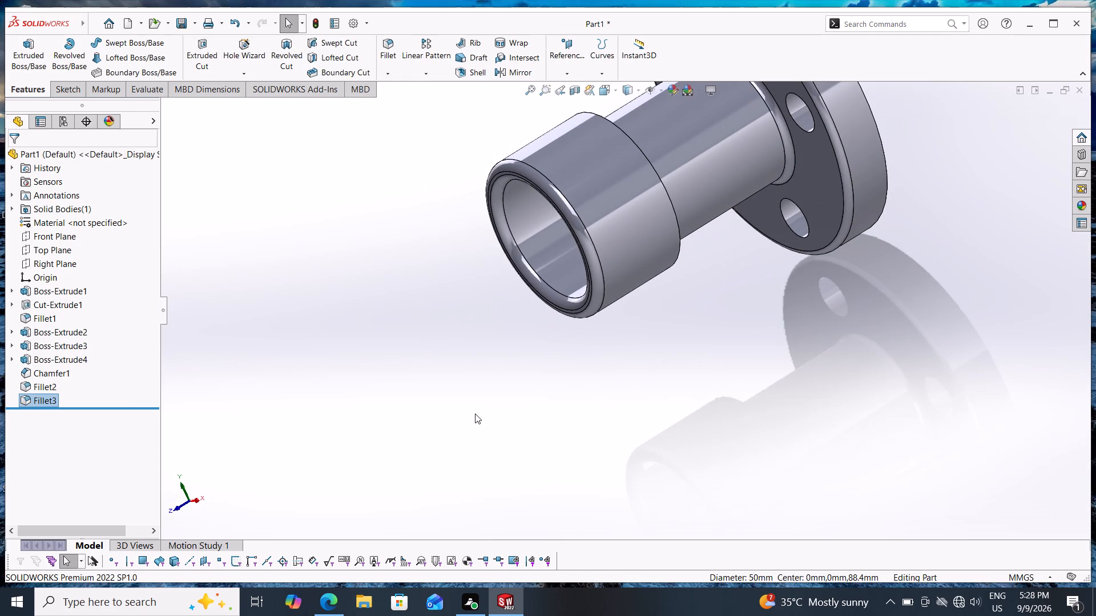
middle_drag(468, 404, 487, 343)
scroll(662, 350, down, 1)
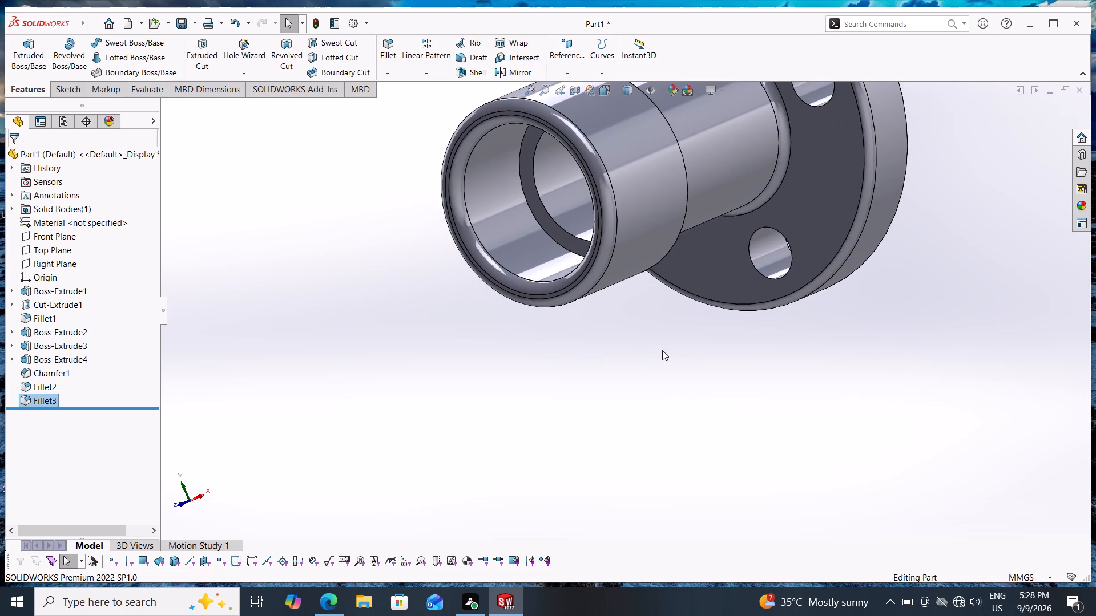
scroll(647, 363, up, 2)
middle_drag(632, 362, 630, 338)
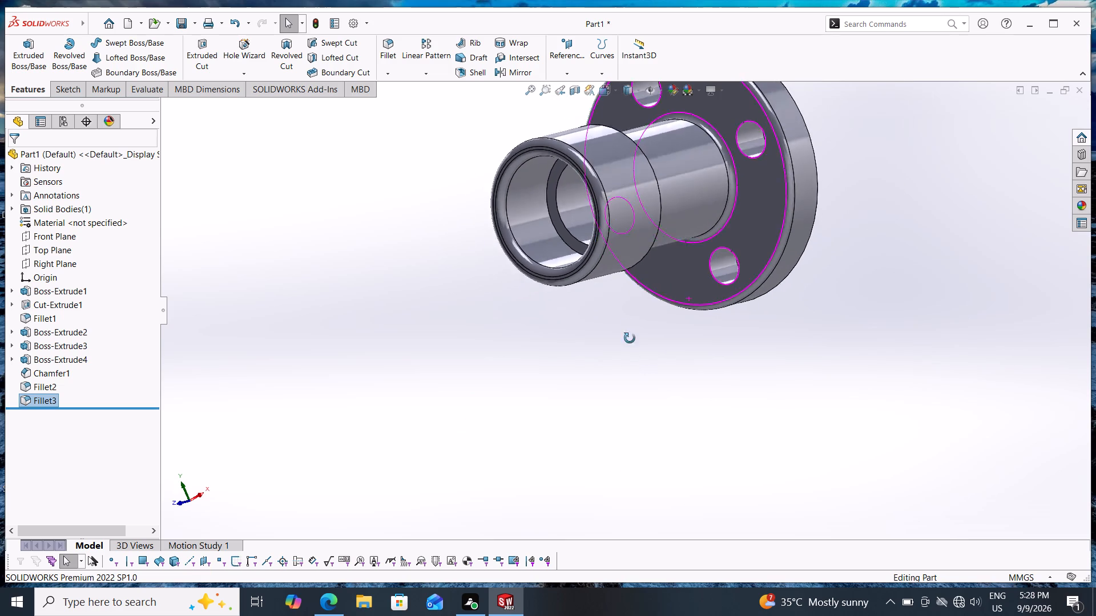
middle_drag(630, 338, 639, 309)
scroll(640, 321, down, 2)
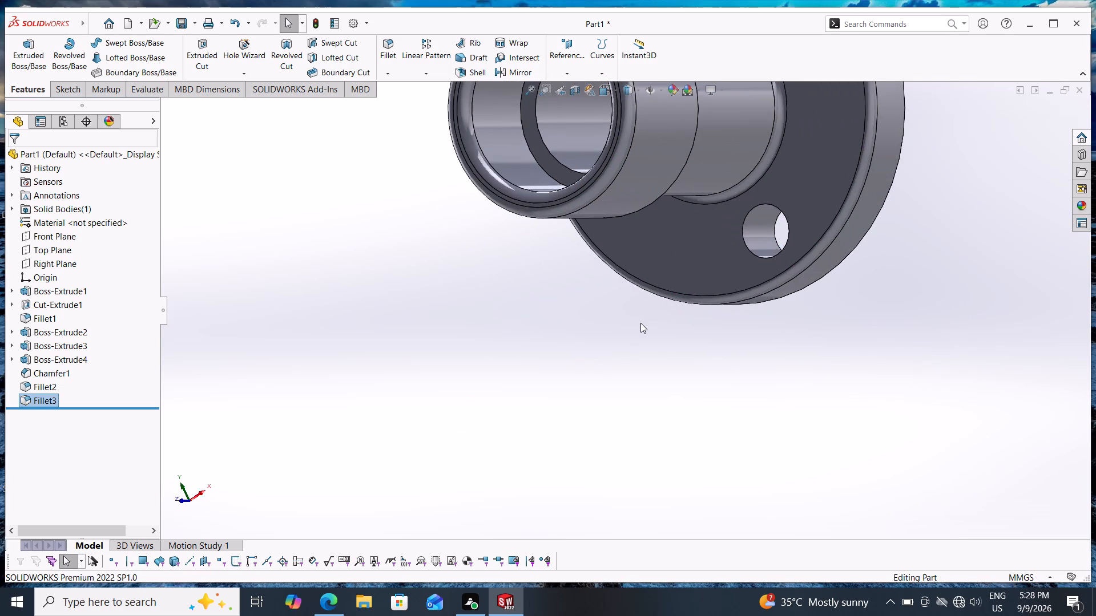
scroll(512, 338, up, 2)
scroll(566, 322, down, 1)
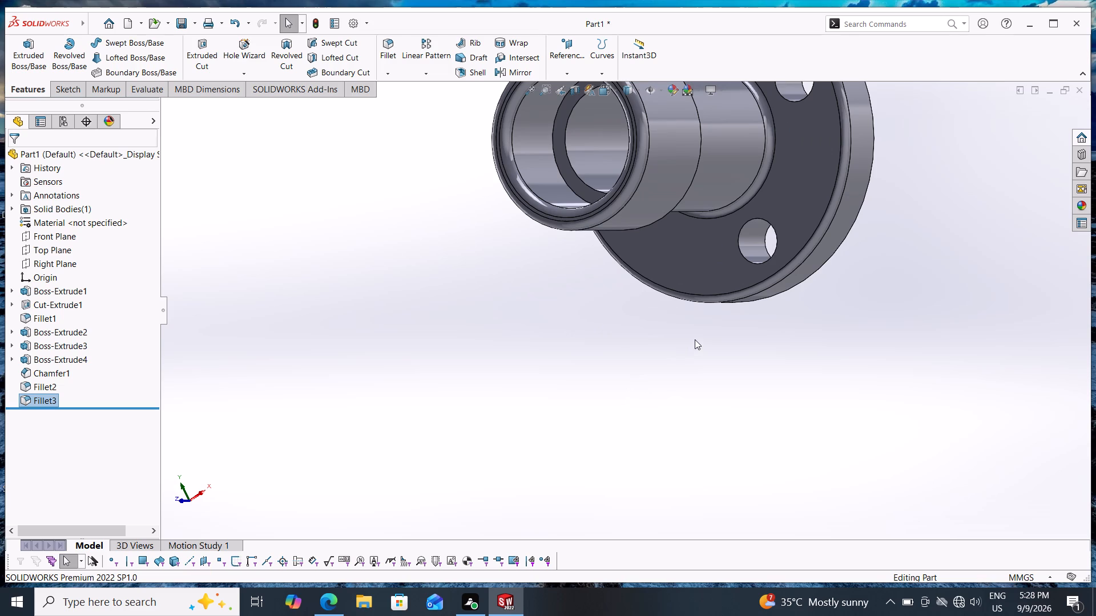
middle_drag(687, 343, 645, 411)
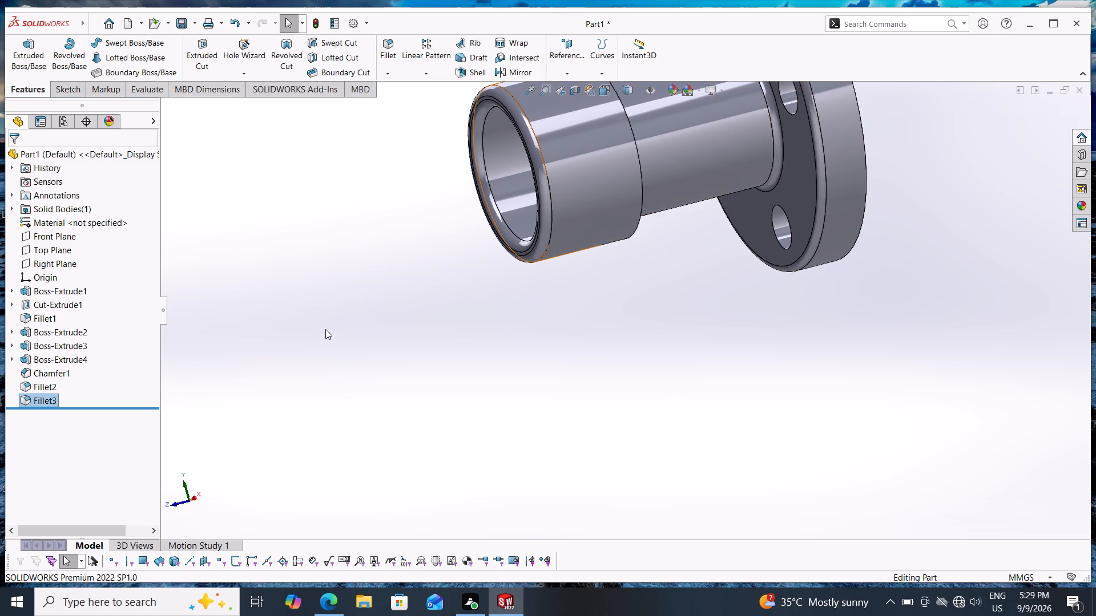
scroll(408, 329, down, 1)
scroll(298, 386, up, 1)
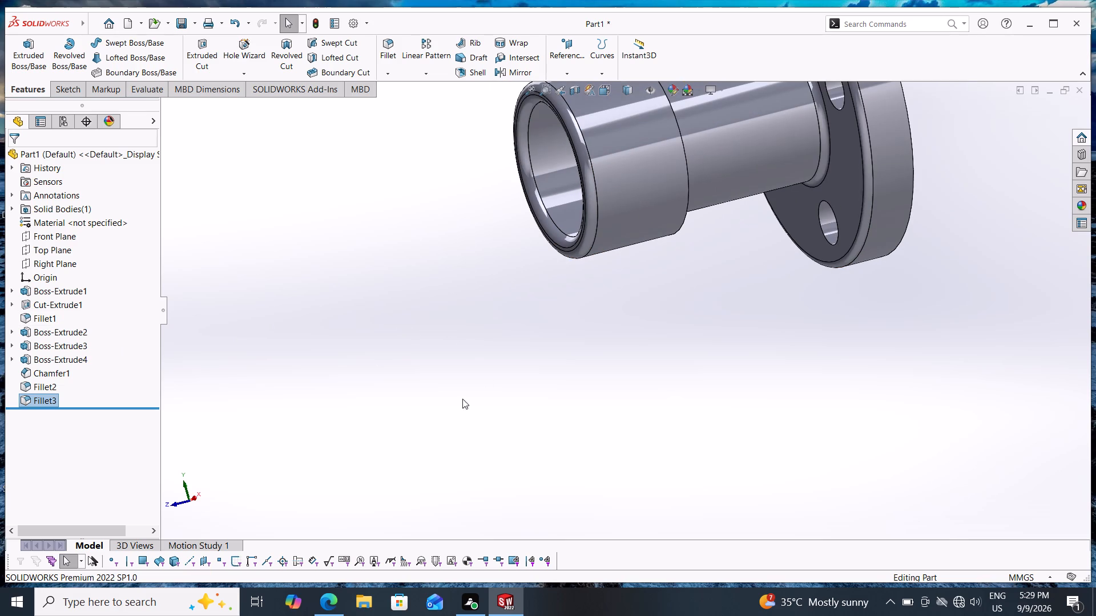
Open a sketch on the Right Plane and inspect the side profile in Hidden Lines Visible, Hidden Lines Removed and Wireframe display styles.
click(54, 261)
click(64, 245)
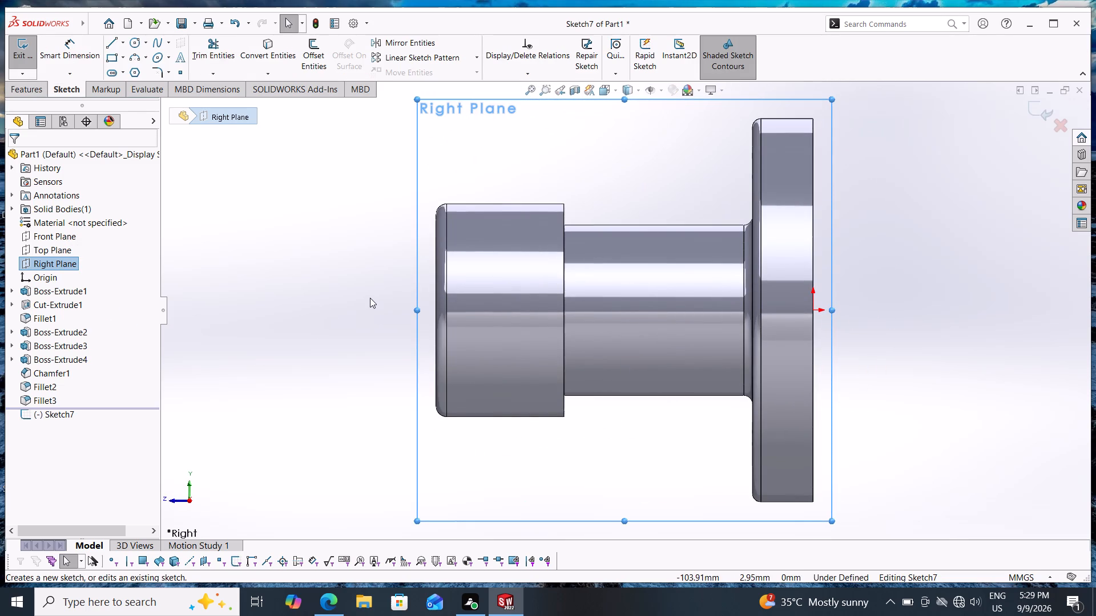
click(616, 92)
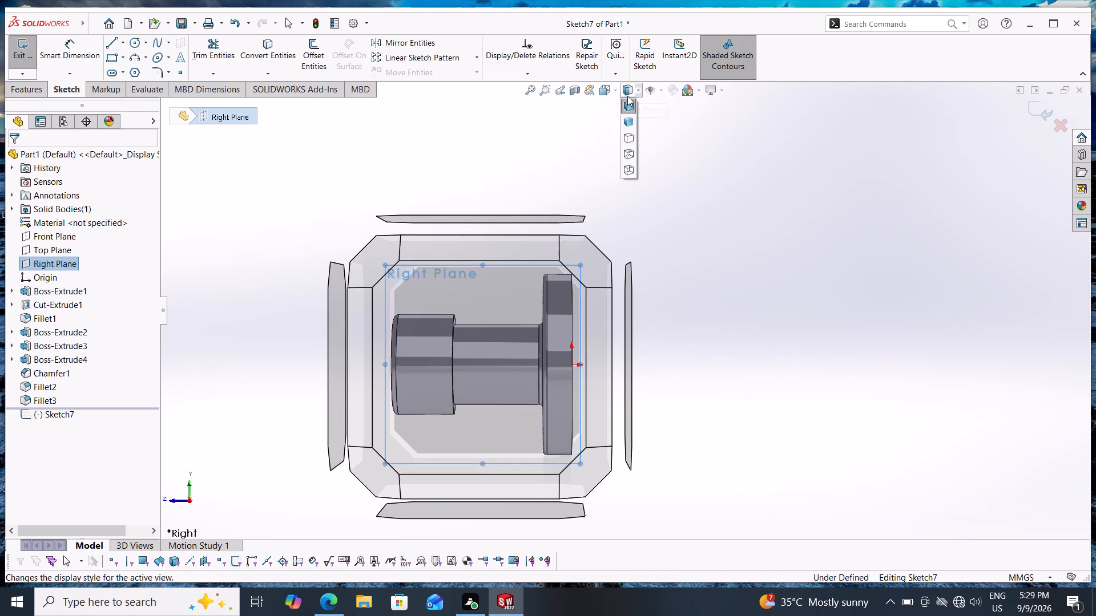
key(Escape)
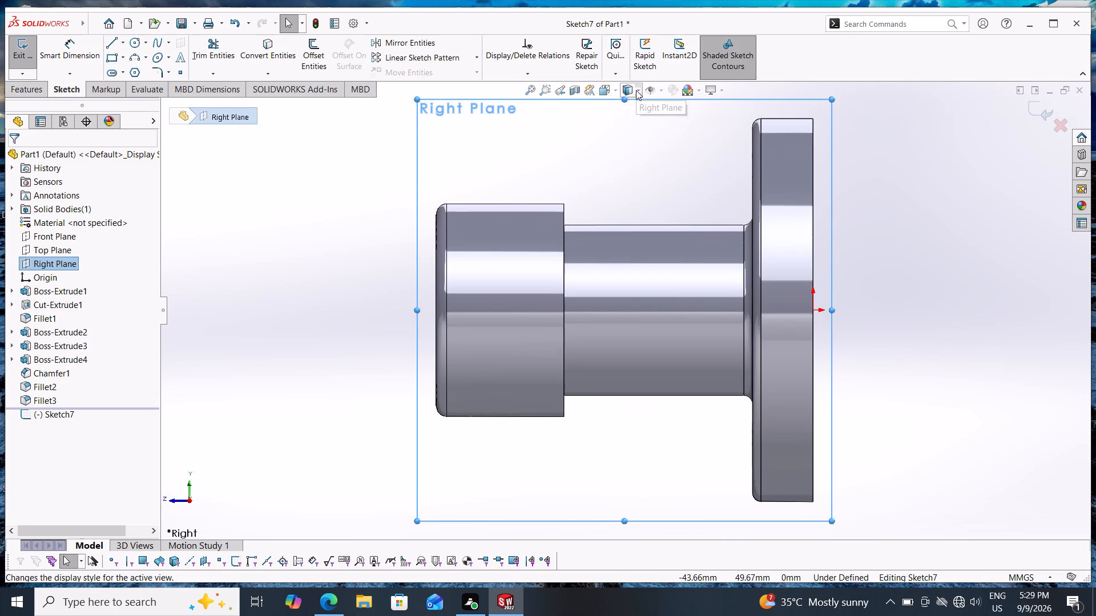
click(636, 90)
click(626, 150)
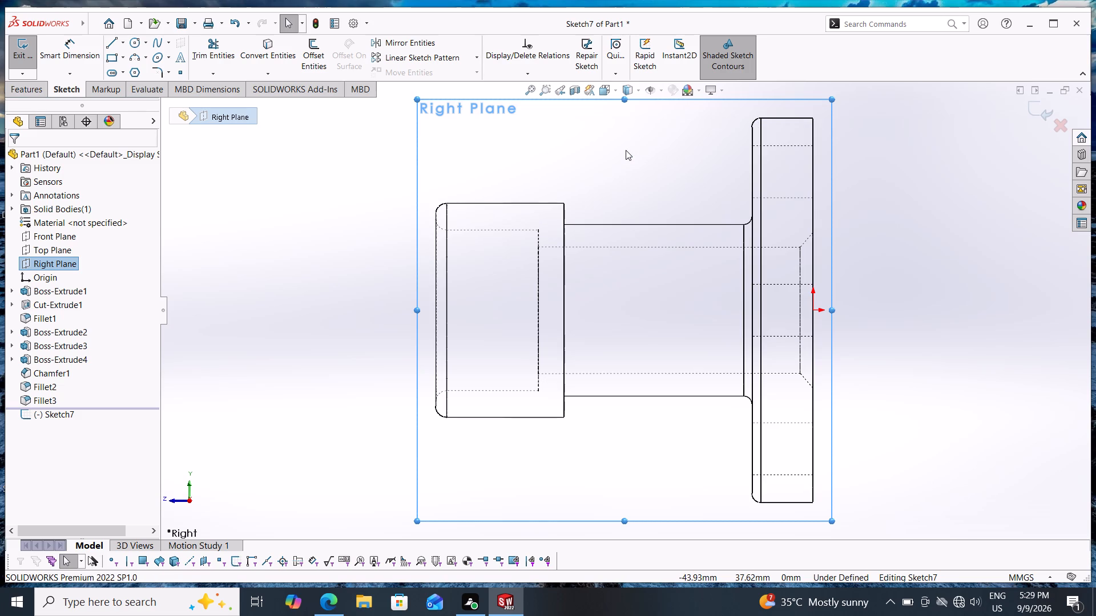
click(641, 91)
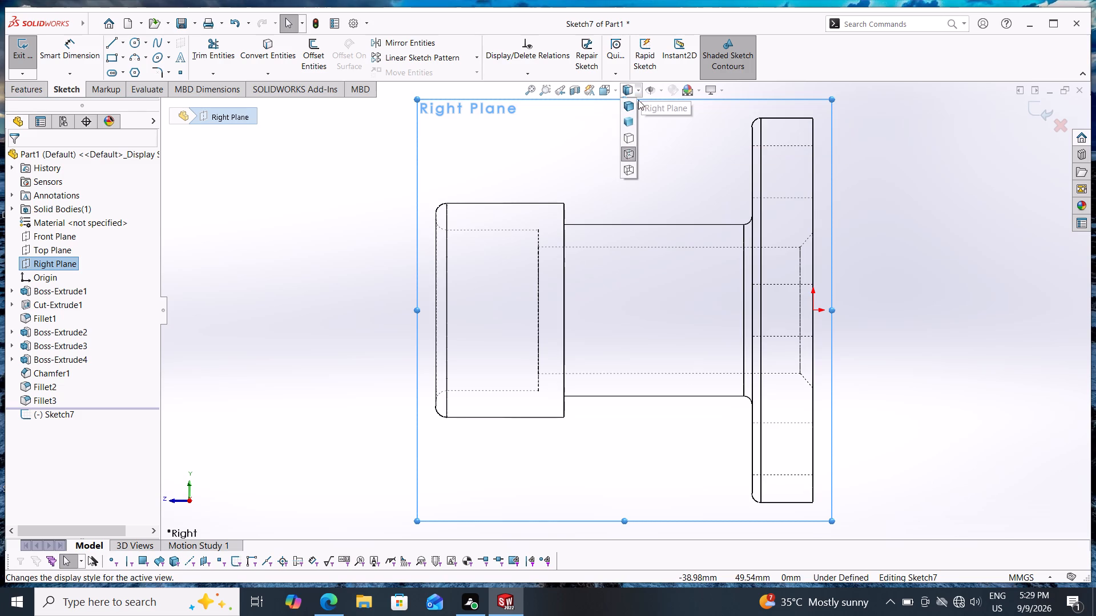
click(630, 137)
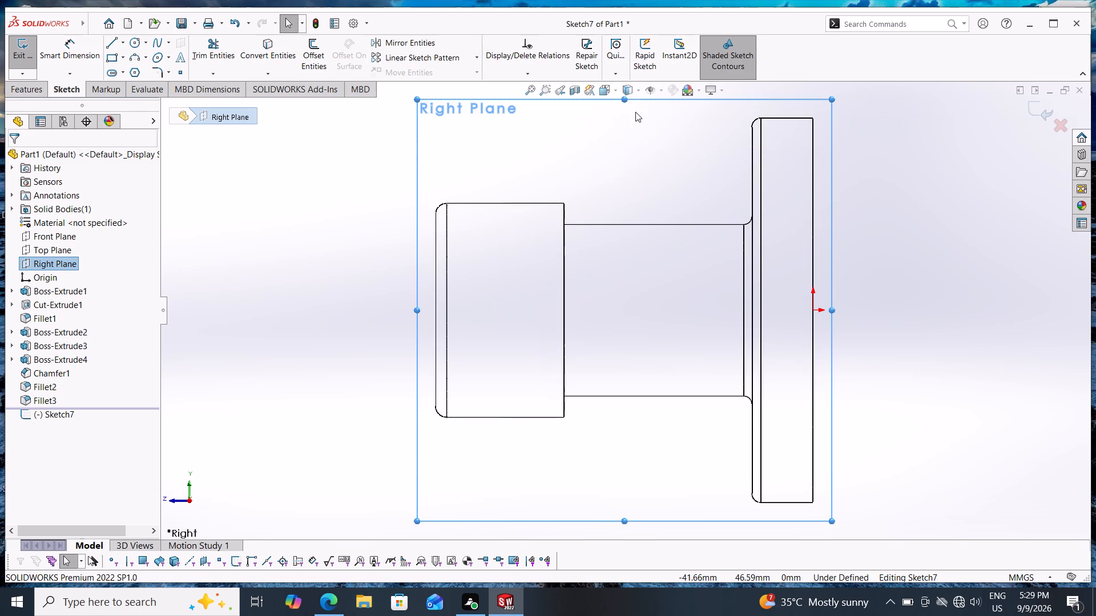
click(639, 88)
click(626, 167)
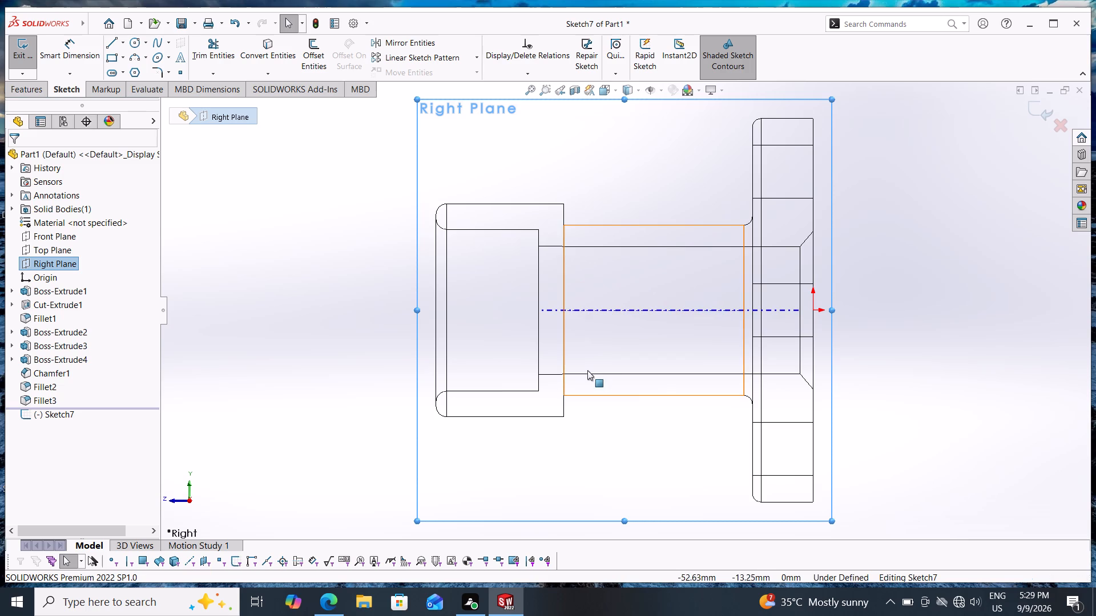
click(642, 92)
click(628, 155)
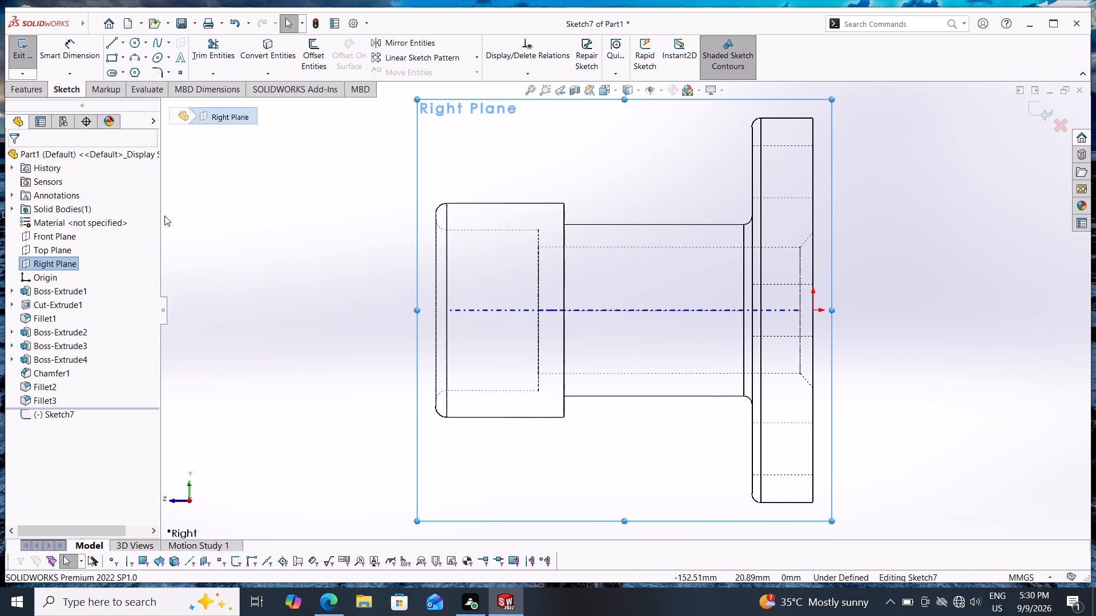
Exit the empty Right Plane sketch and restore the Shaded With Edges display style.
click(1037, 109)
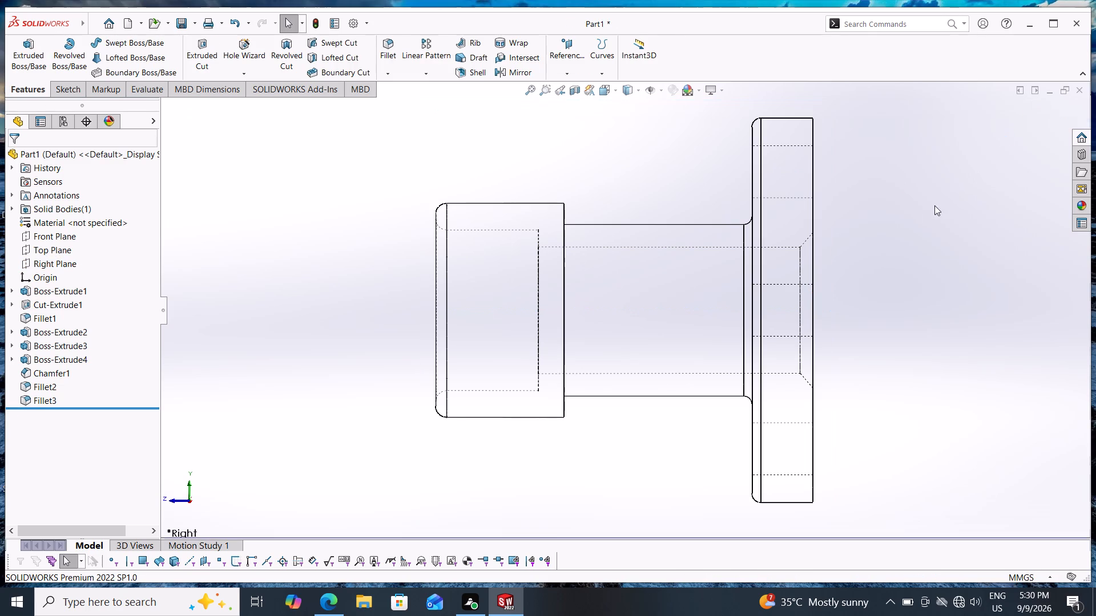
click(642, 90)
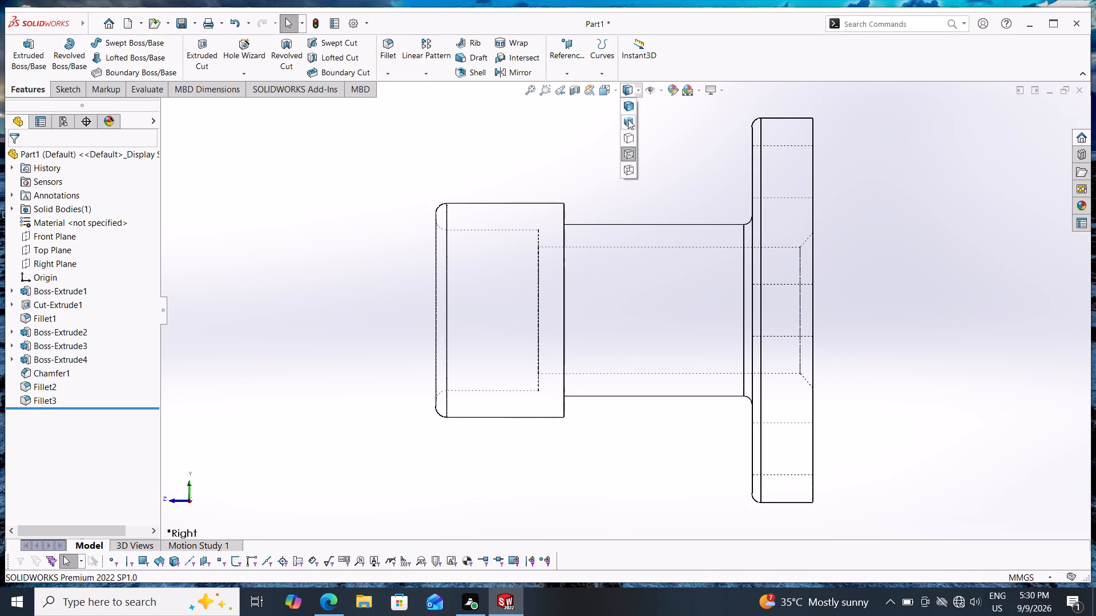
click(626, 108)
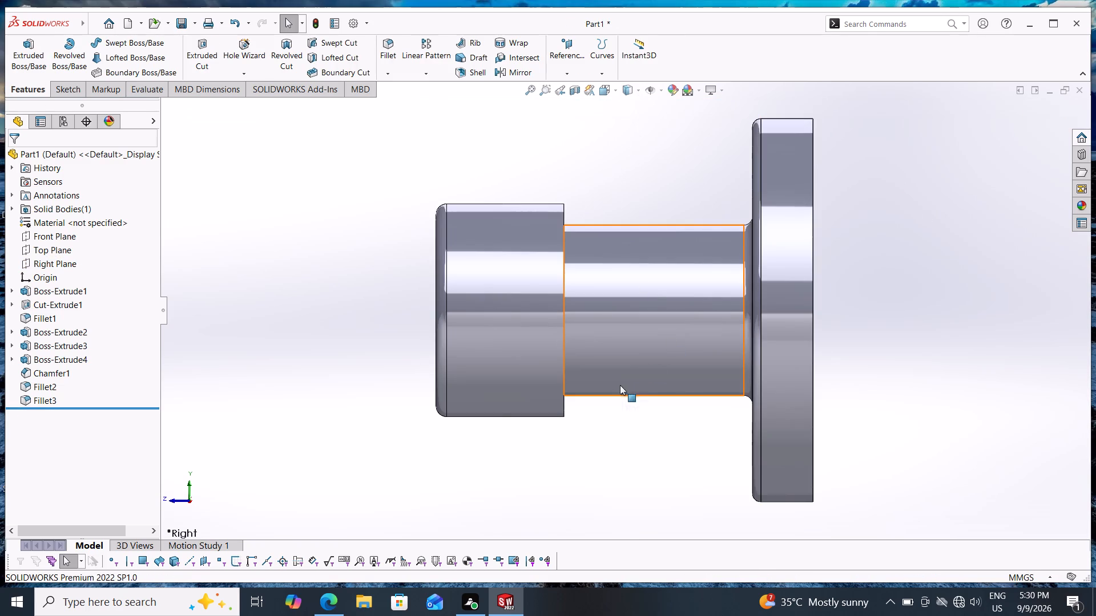
Examine the whole part from the collar end, the flange's chamfered back face and the tube side.
middle_drag(620, 416, 763, 289)
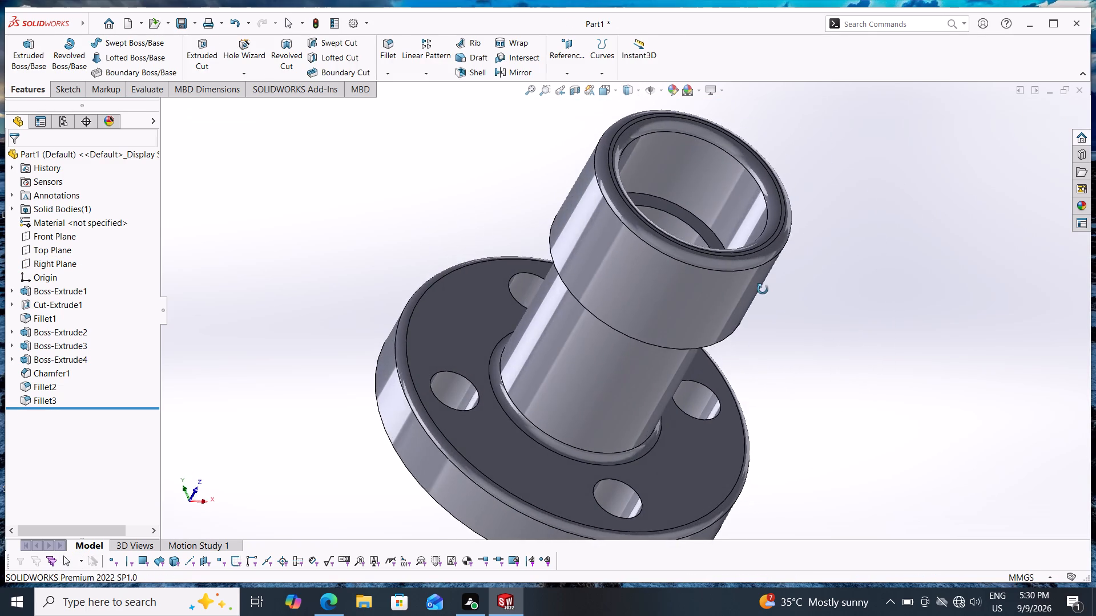
middle_drag(763, 289, 497, 333)
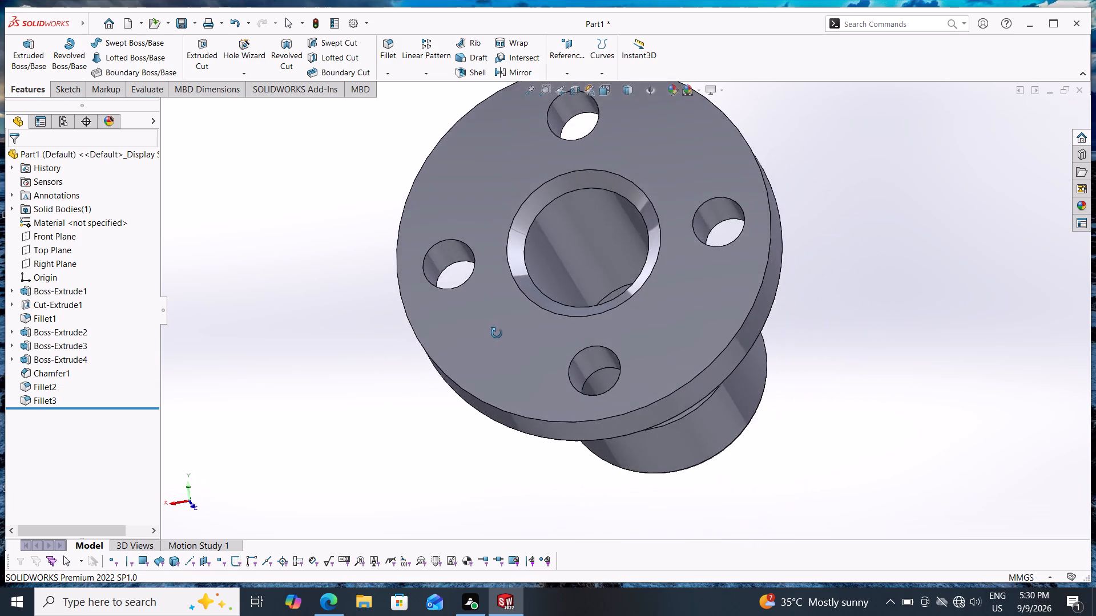
middle_drag(497, 333, 708, 166)
scroll(760, 320, down, 2)
middle_drag(887, 335, 812, 363)
scroll(764, 342, down, 2)
scroll(706, 371, up, 3)
scroll(699, 371, down, 1)
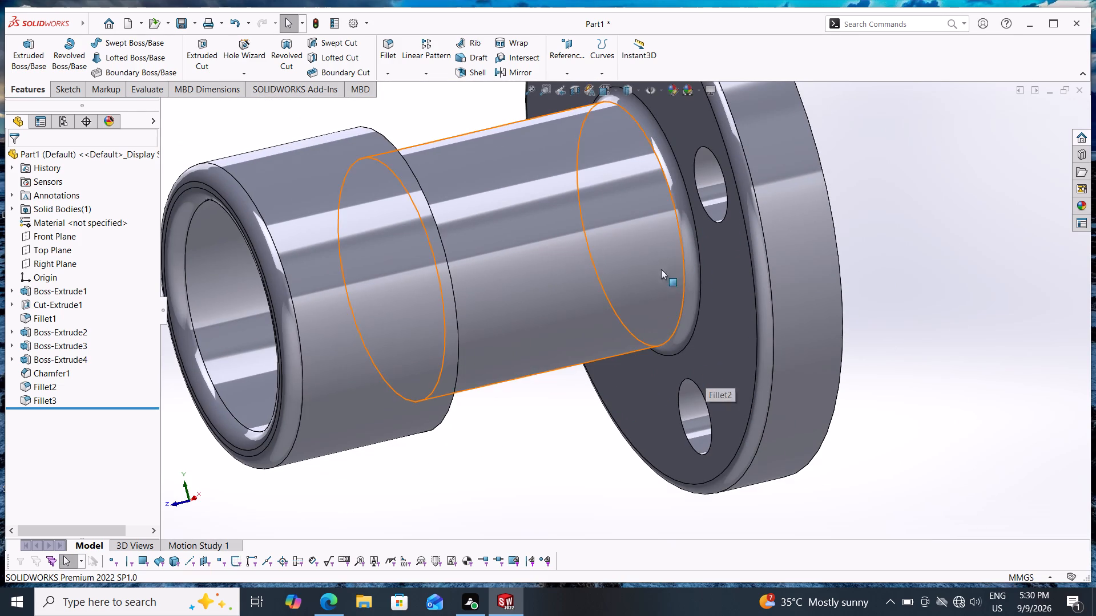
scroll(477, 398, up, 2)
middle_drag(483, 394, 322, 420)
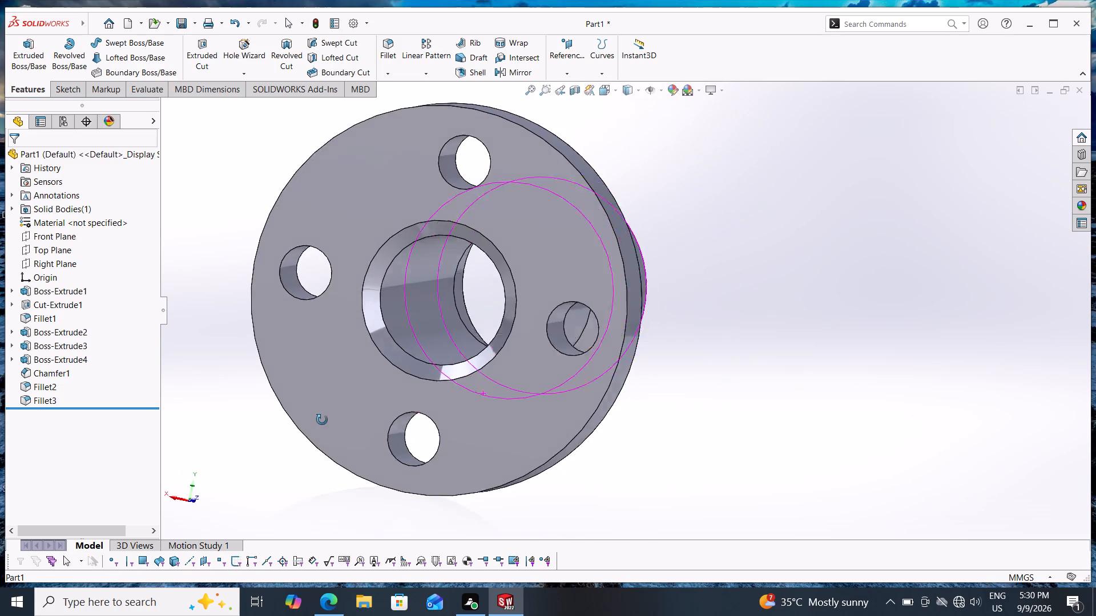
middle_drag(322, 420, 487, 383)
scroll(508, 374, down, 1)
scroll(508, 374, up, 2)
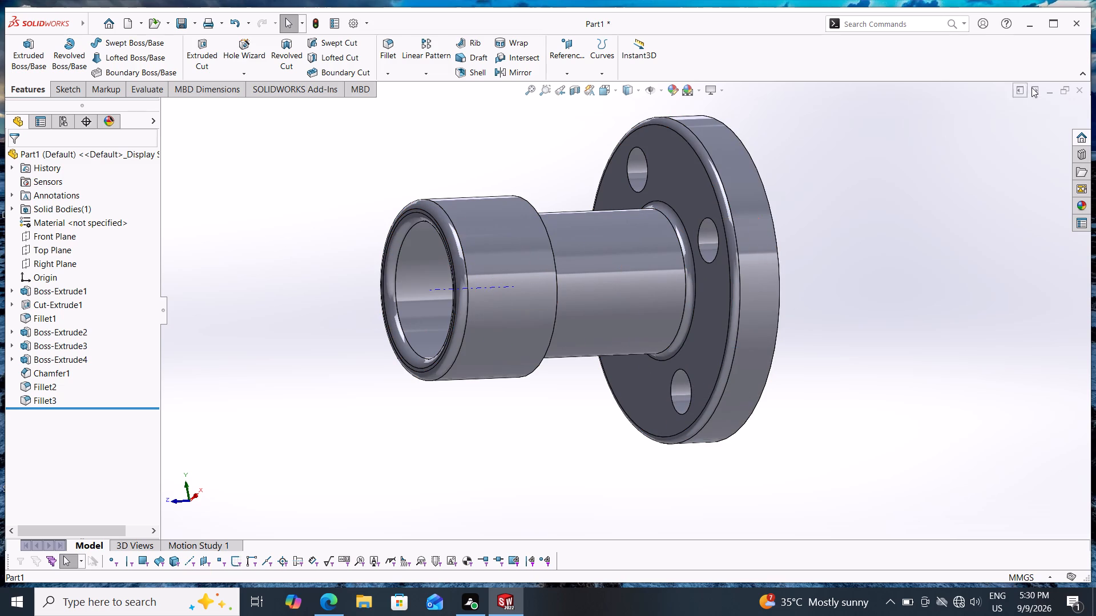
Apply the metallic cool grey car paint appearance from the Painted category to the whole part.
click(1085, 205)
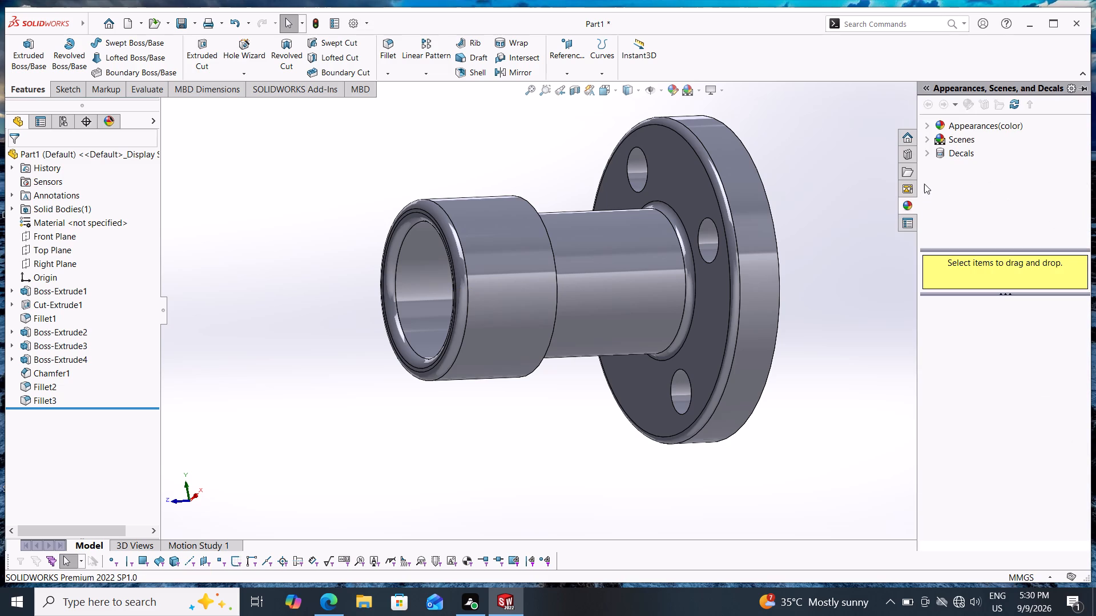
click(929, 126)
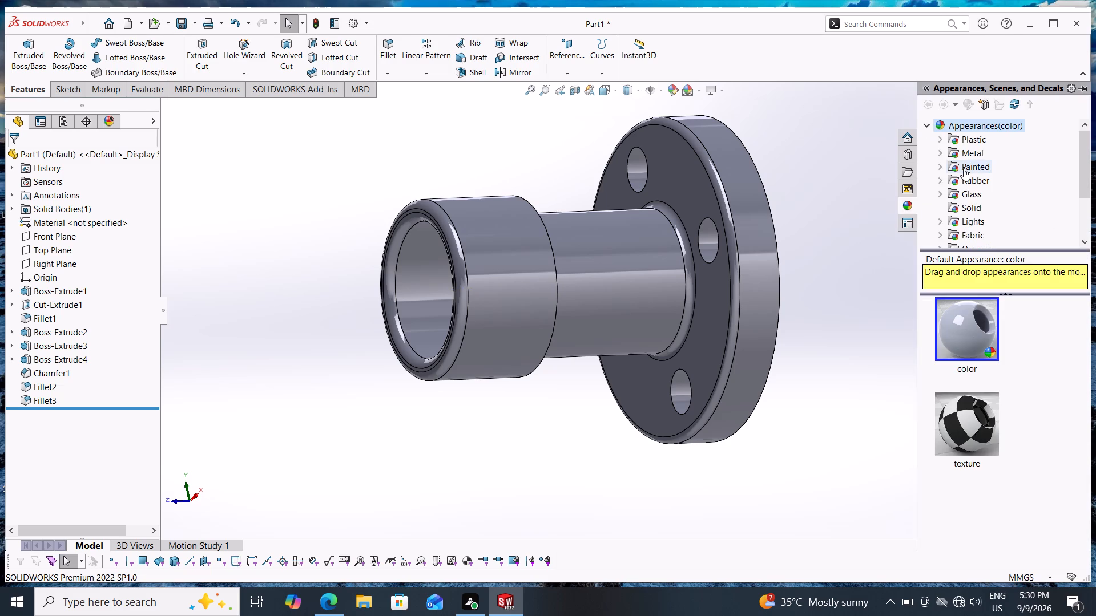
click(964, 168)
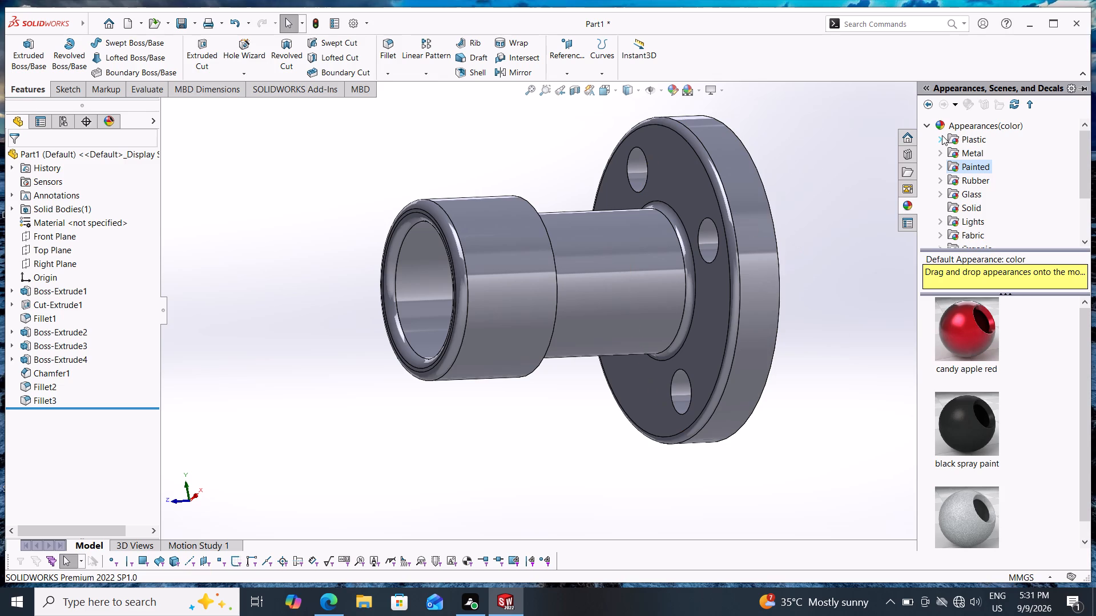
click(941, 166)
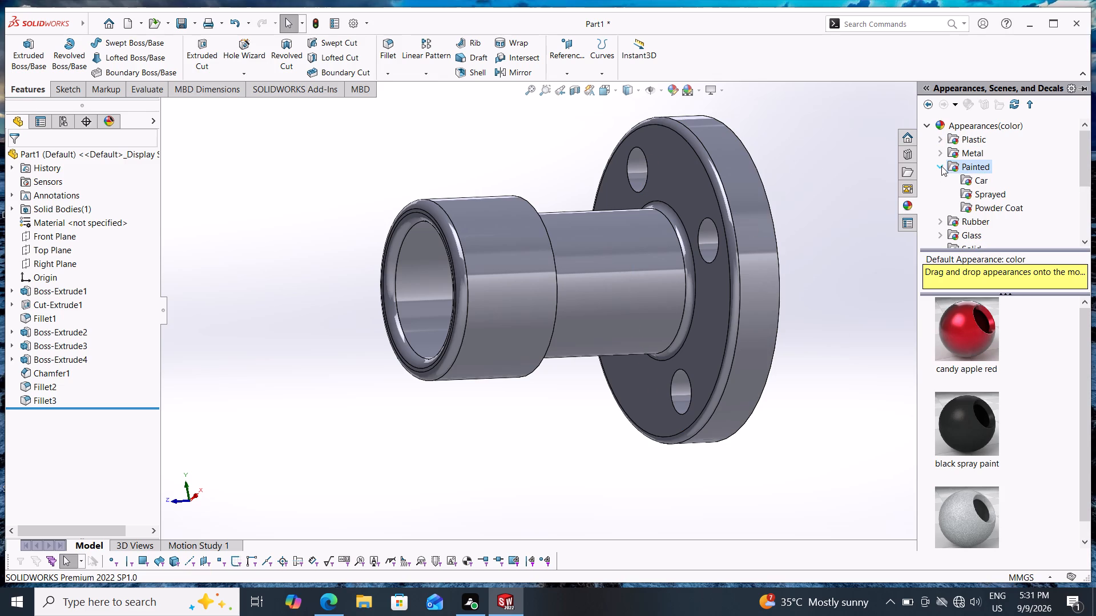
click(981, 179)
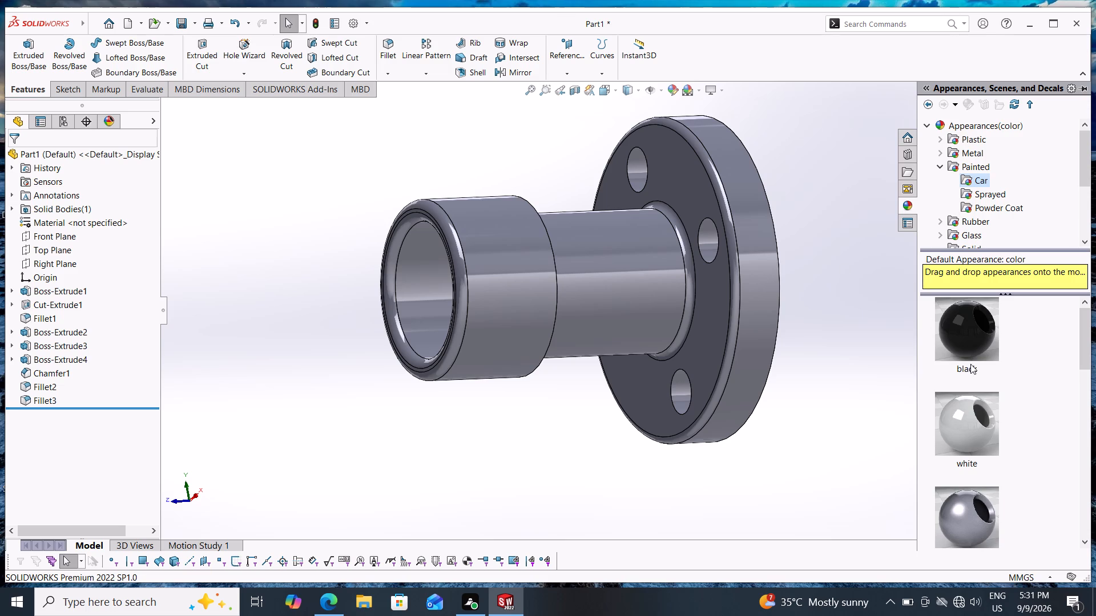
scroll(1023, 336, down, 1)
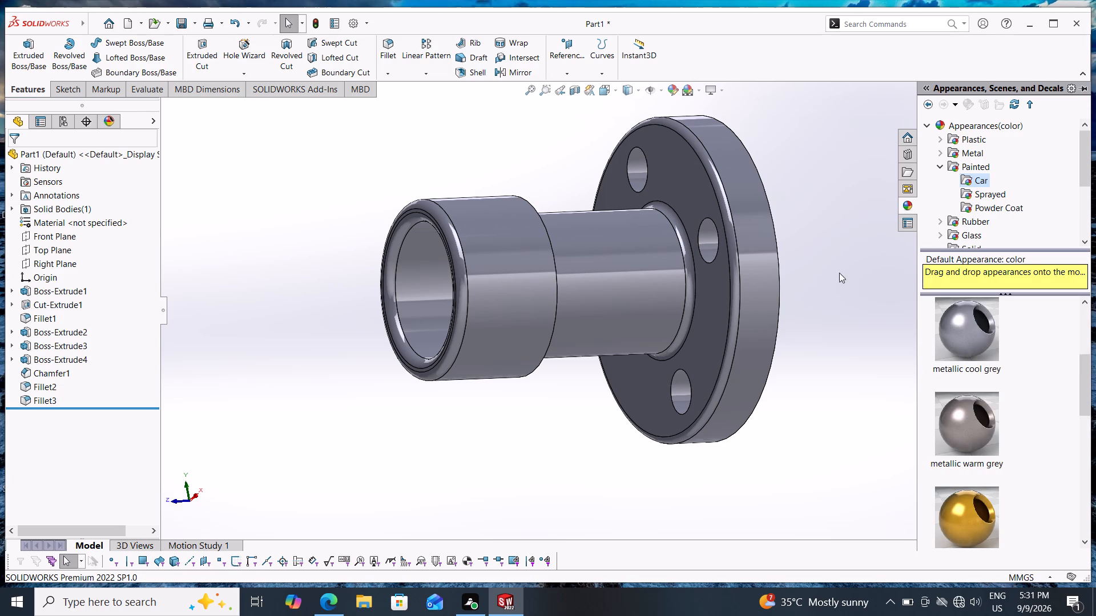
scroll(977, 358, down, 1)
scroll(980, 359, up, 1)
drag(976, 339, 620, 294)
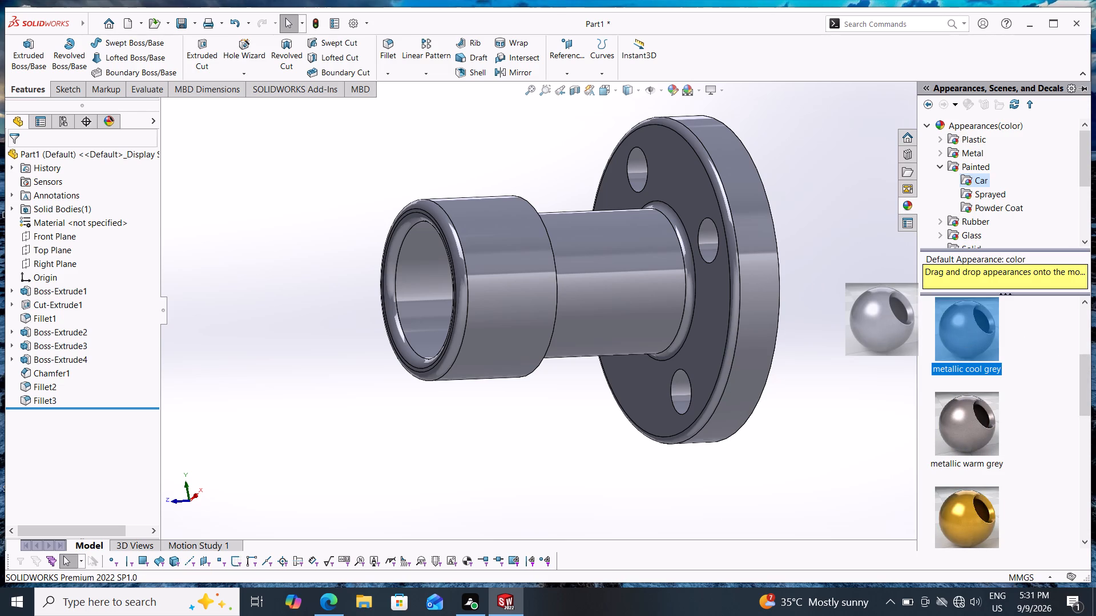
drag(620, 294, 597, 294)
click(614, 294)
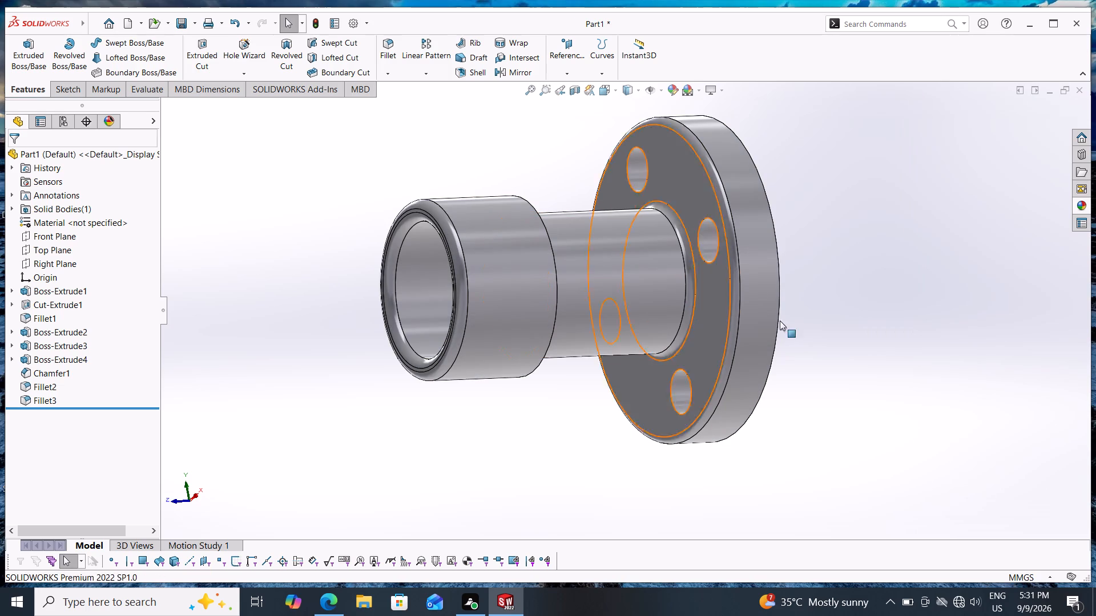
Change the scene behind the part to Plain White.
middle_drag(852, 290, 687, 315)
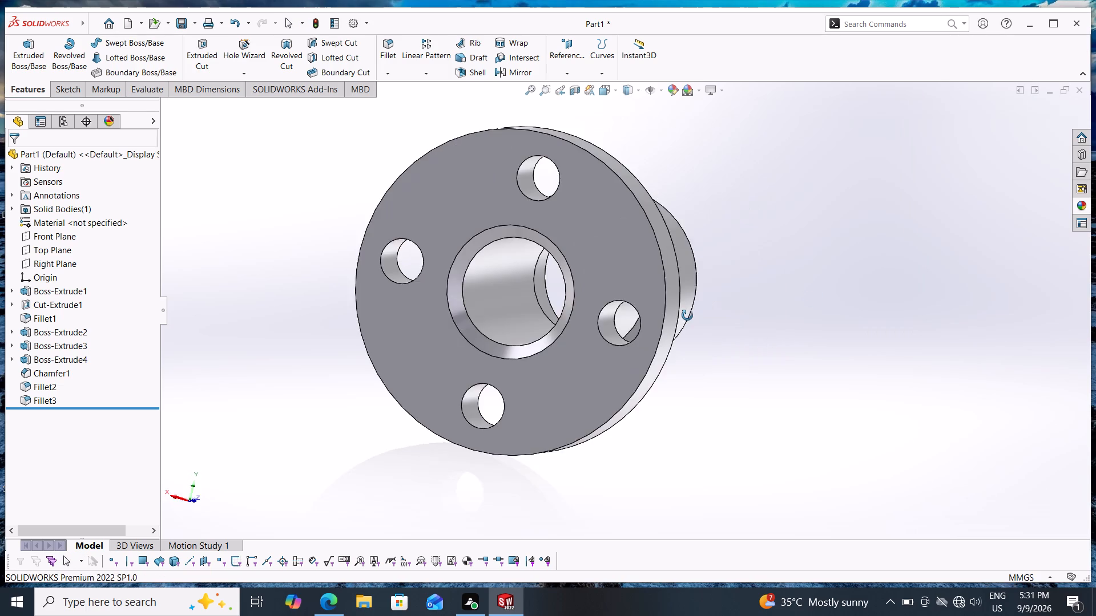
middle_drag(687, 315, 877, 258)
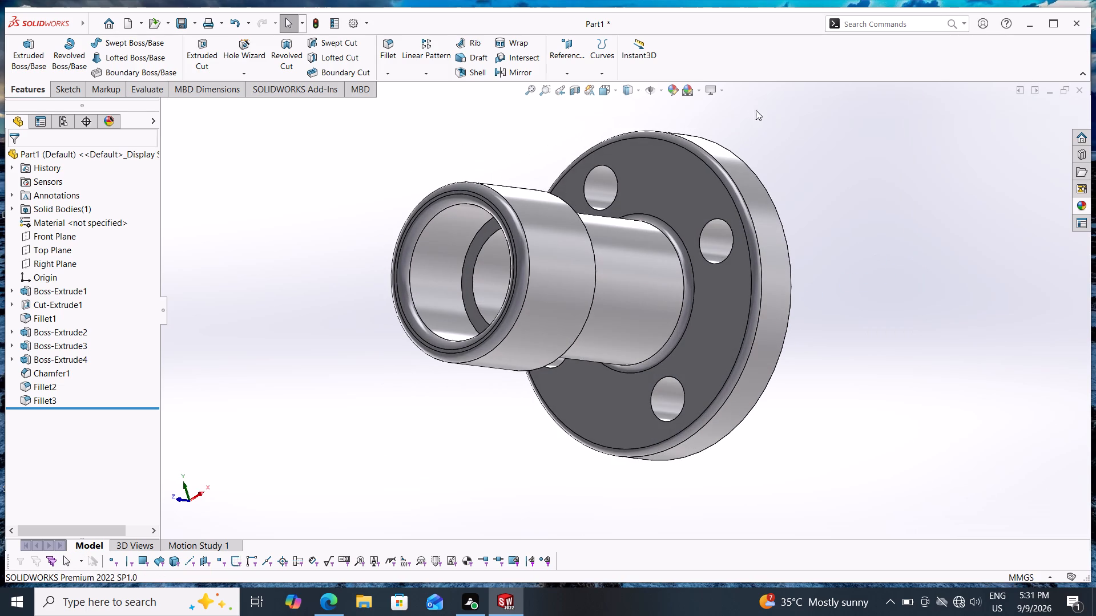
click(699, 90)
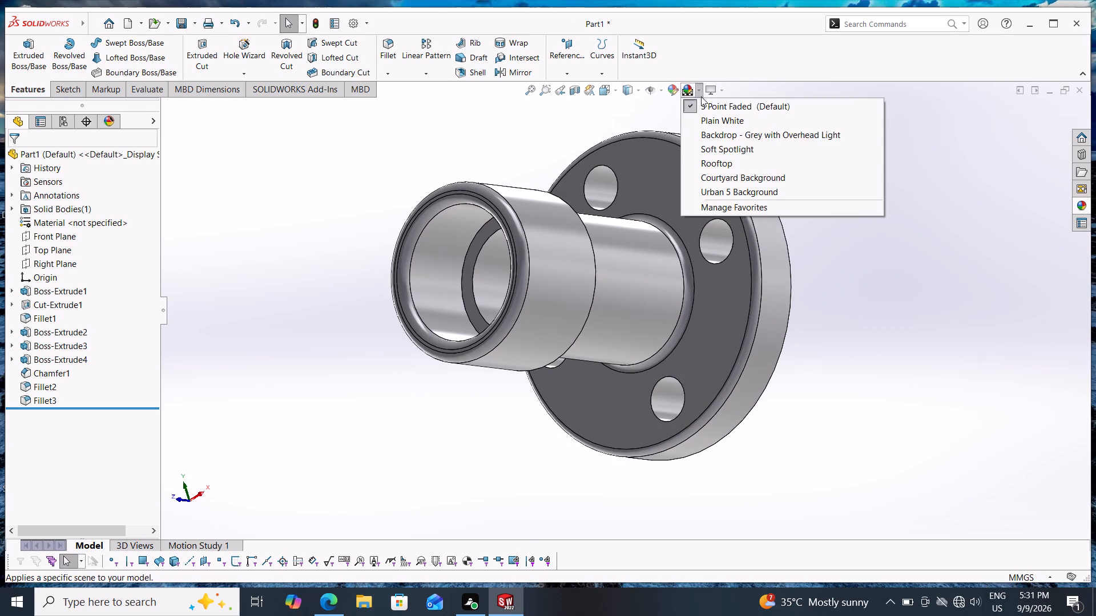
click(736, 116)
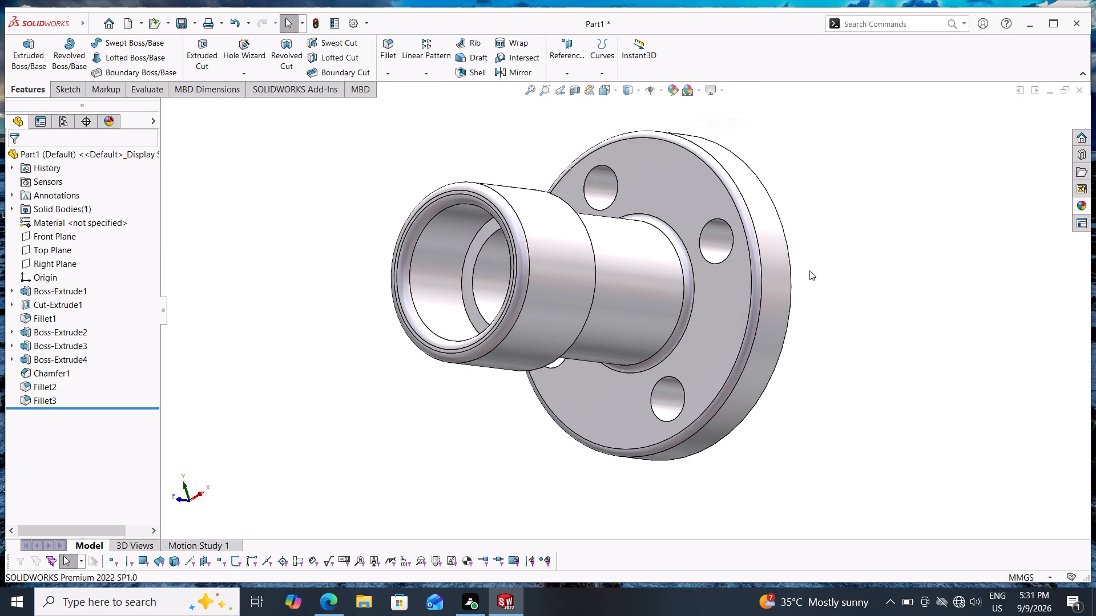
Examine the grey painted part against the white scene from the side, the collar end and the flange face.
scroll(841, 254, down, 1)
middle_drag(841, 254, 788, 265)
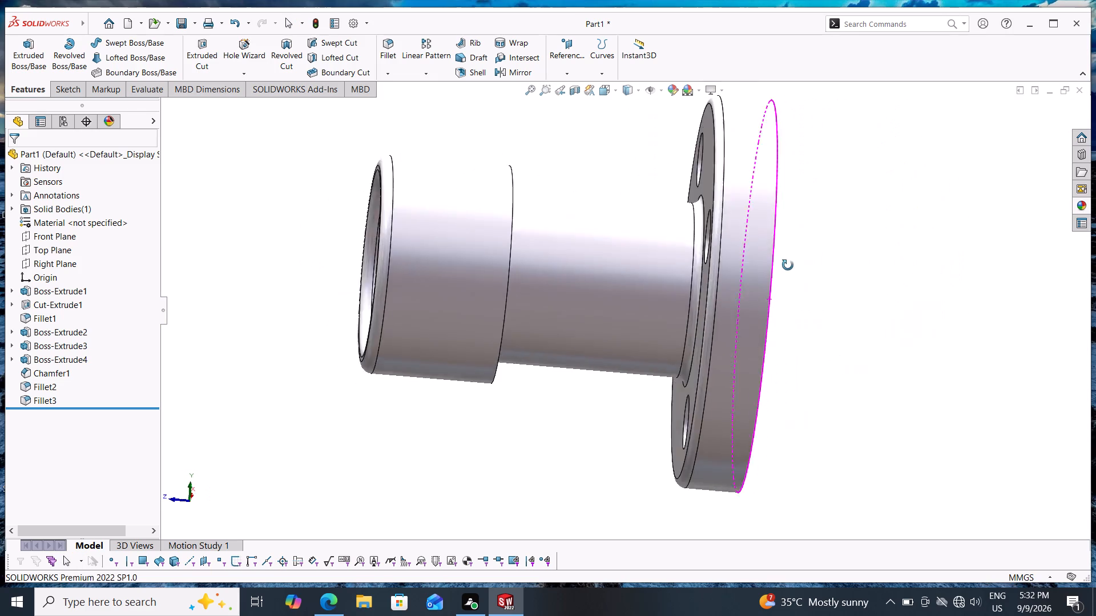
middle_drag(788, 265, 827, 264)
scroll(664, 265, down, 2)
scroll(654, 278, up, 2)
scroll(763, 264, up, 2)
middle_drag(787, 278, 726, 299)
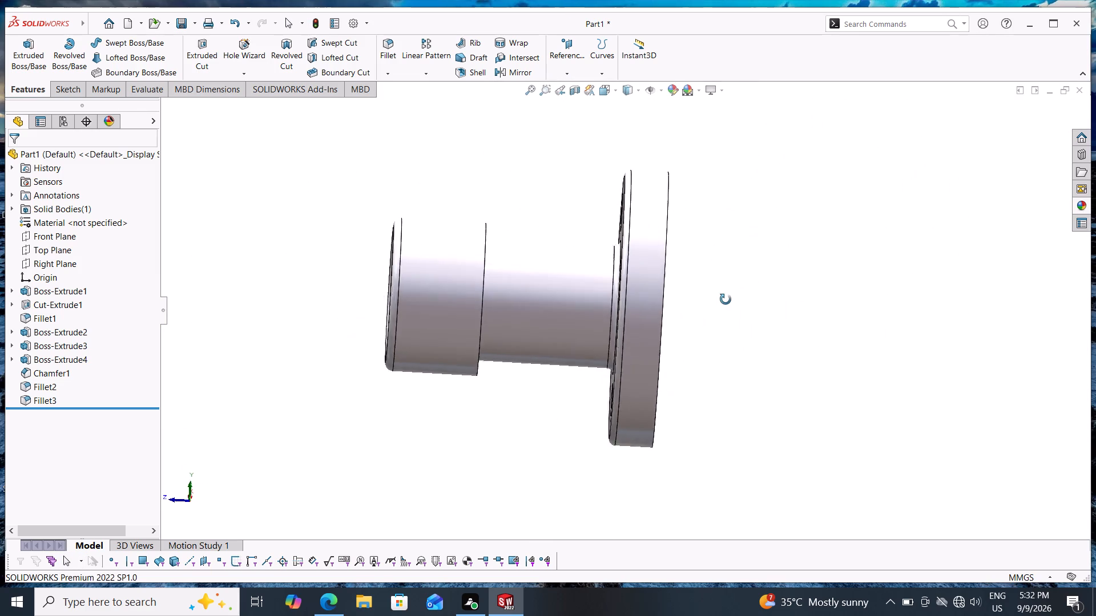
middle_drag(726, 299, 820, 303)
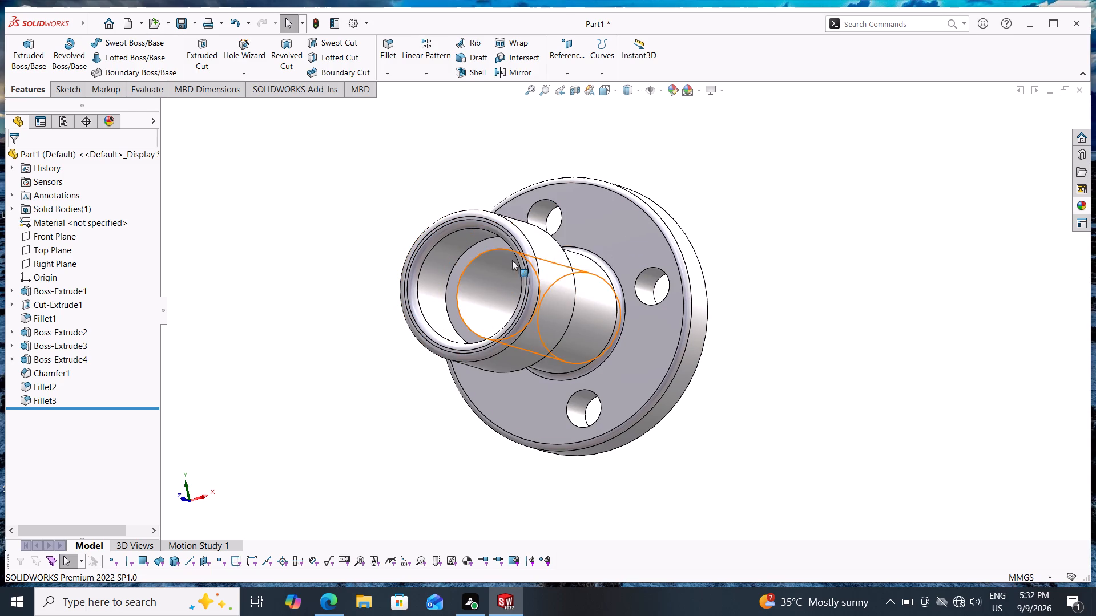
middle_drag(750, 228, 521, 287)
scroll(521, 287, down, 1)
middle_drag(521, 287, 731, 240)
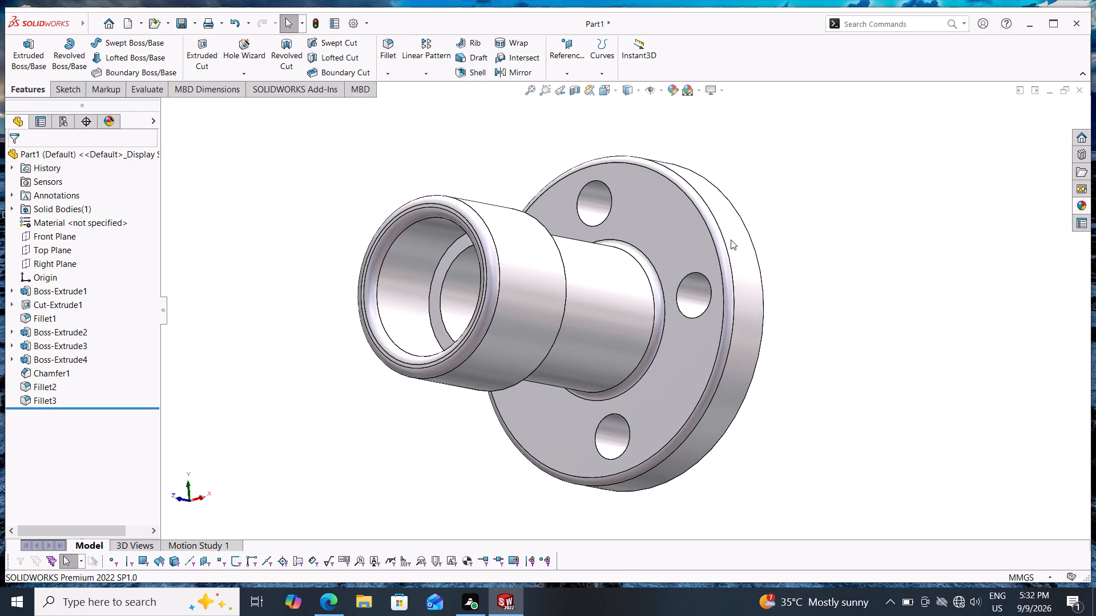
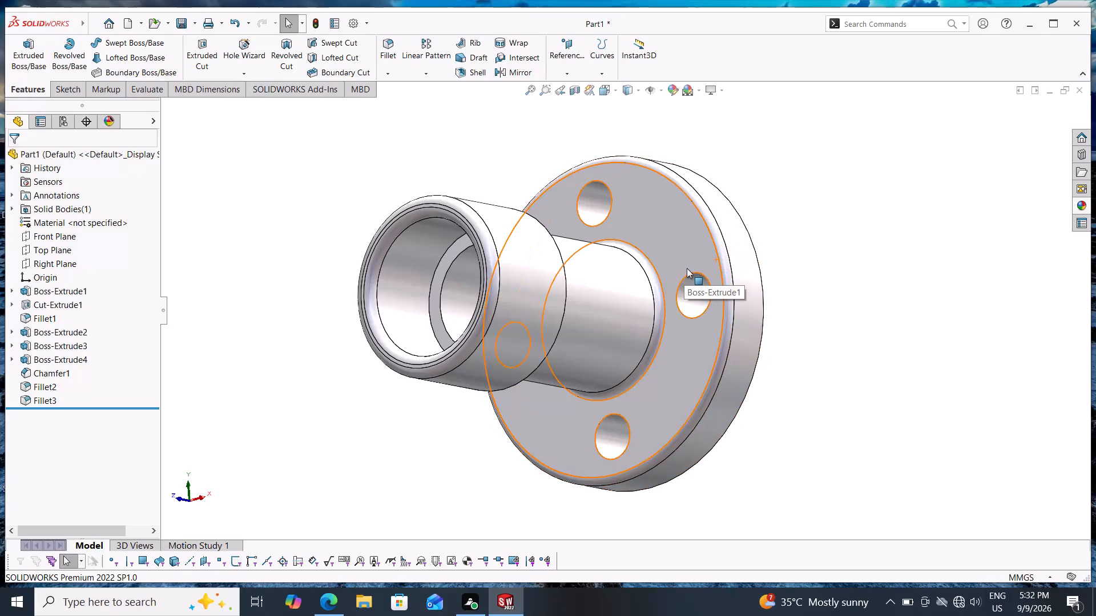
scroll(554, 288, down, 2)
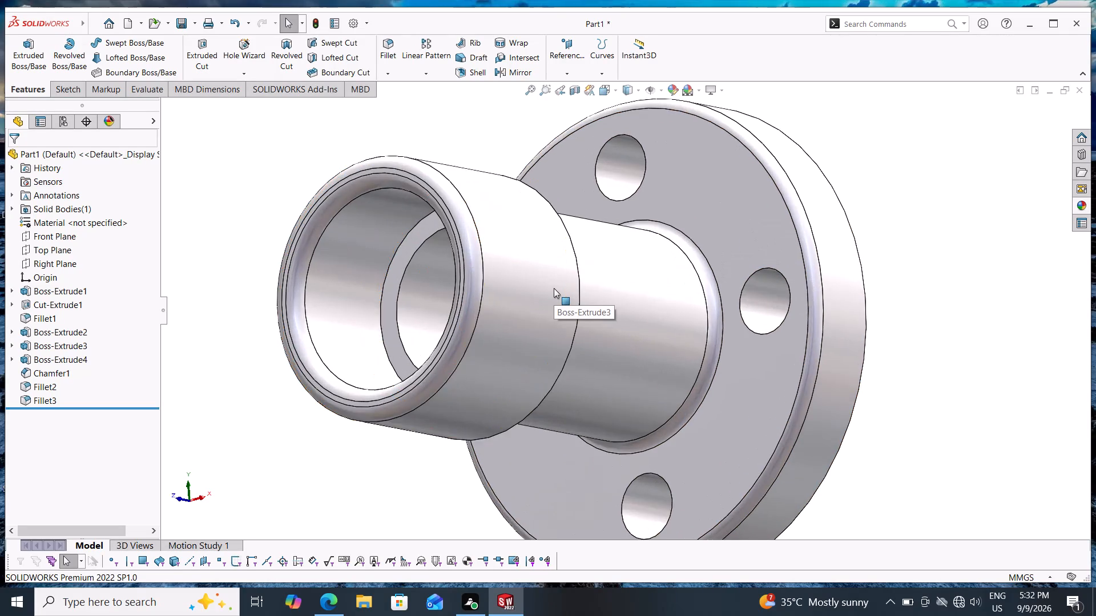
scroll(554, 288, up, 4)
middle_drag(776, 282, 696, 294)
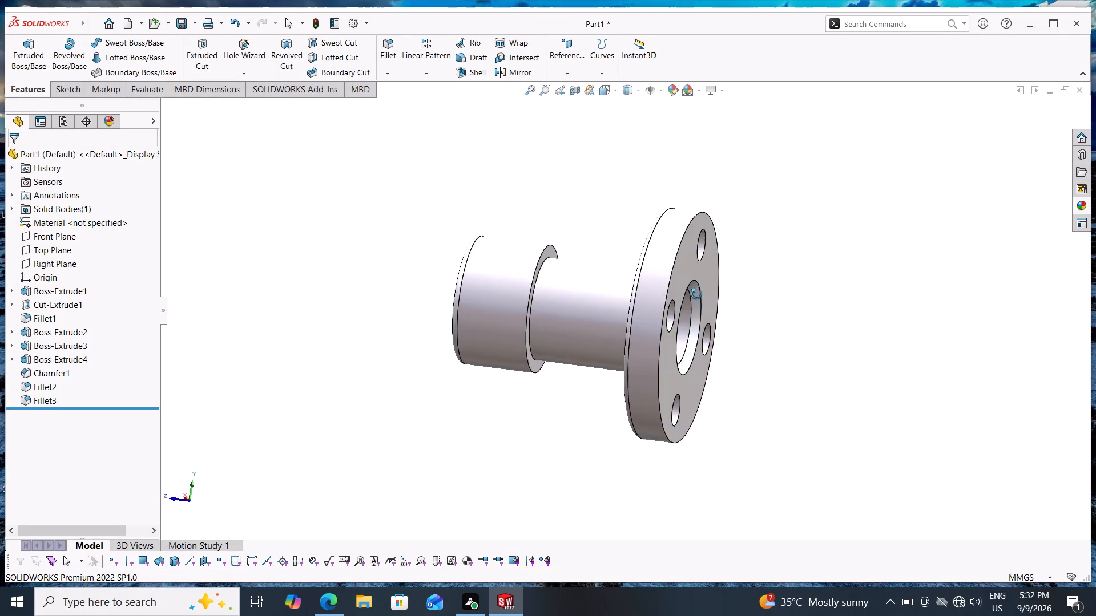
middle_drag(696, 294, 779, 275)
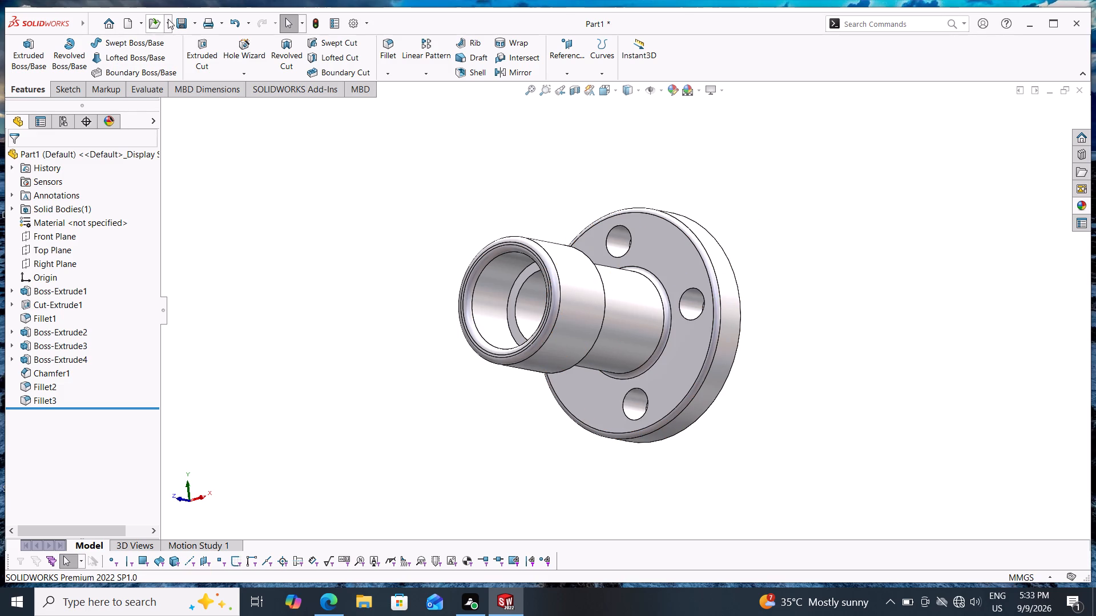
Save the part as a SOLIDWORKS Part file named 09-09-11 in the Documents folder.
click(197, 19)
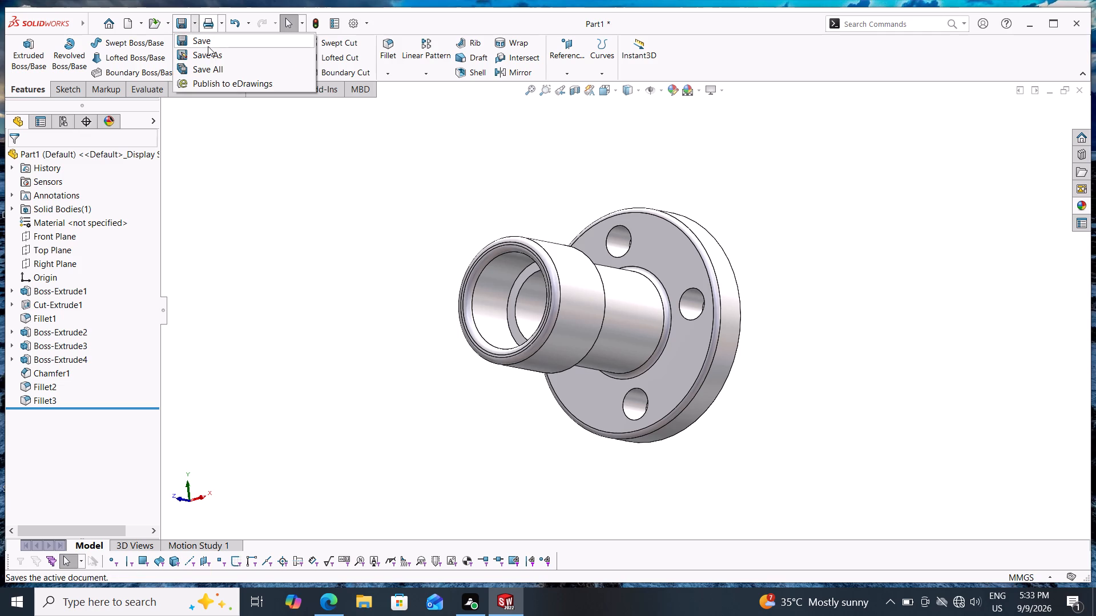
click(209, 51)
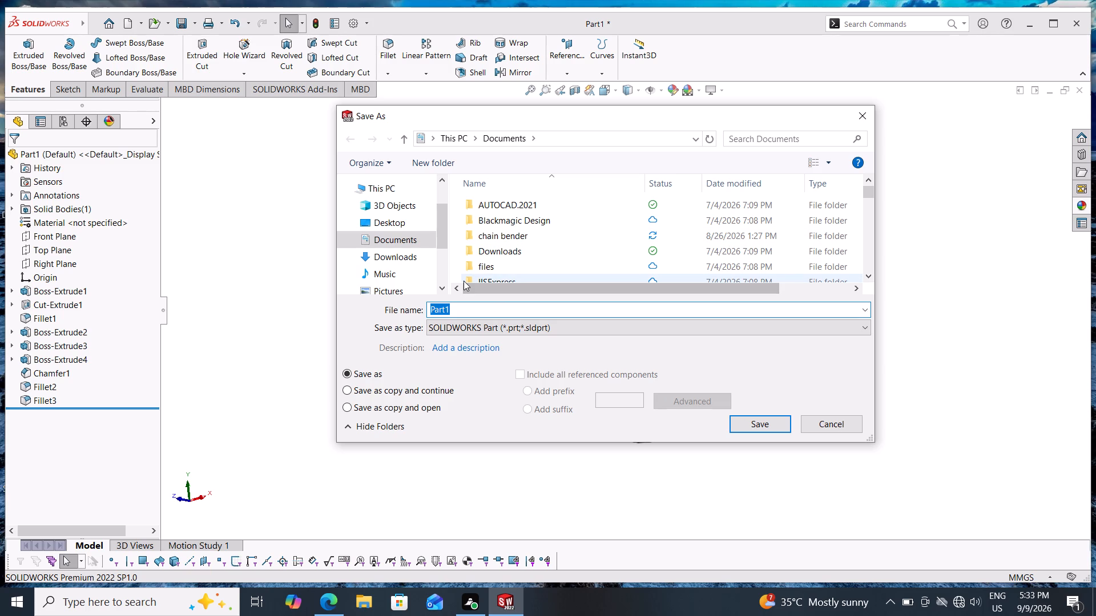
text(09)
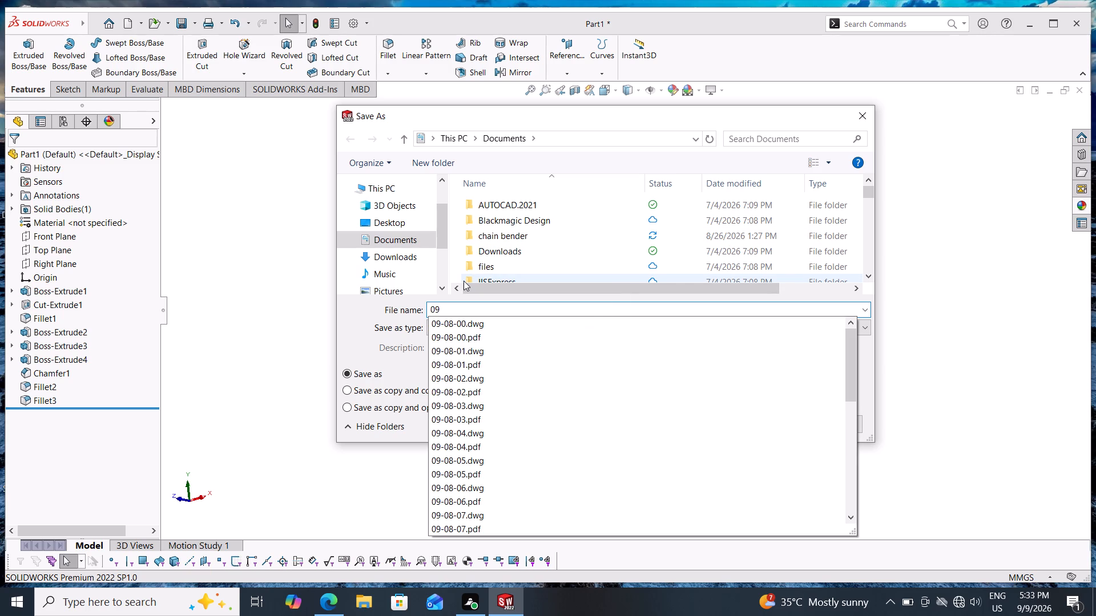
key(minus)
text(09)
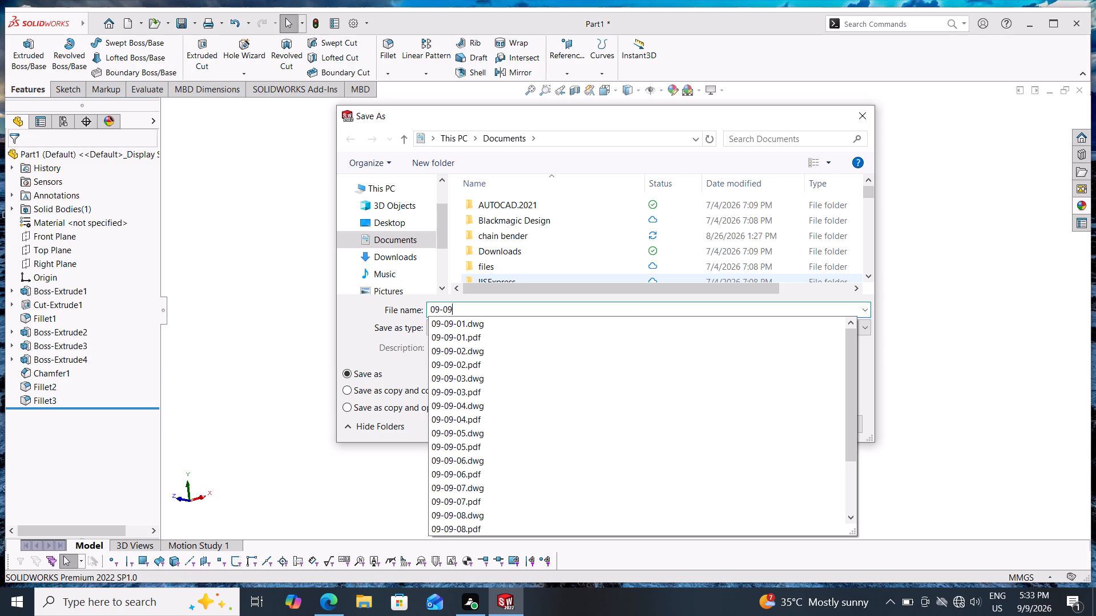
key(minus)
key(1)
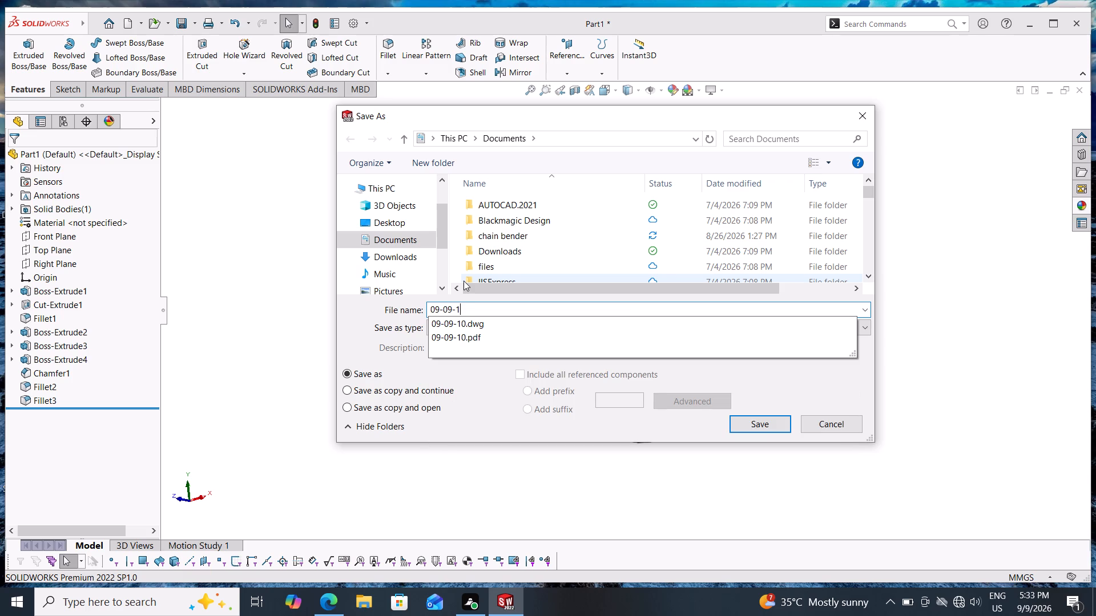
key(1)
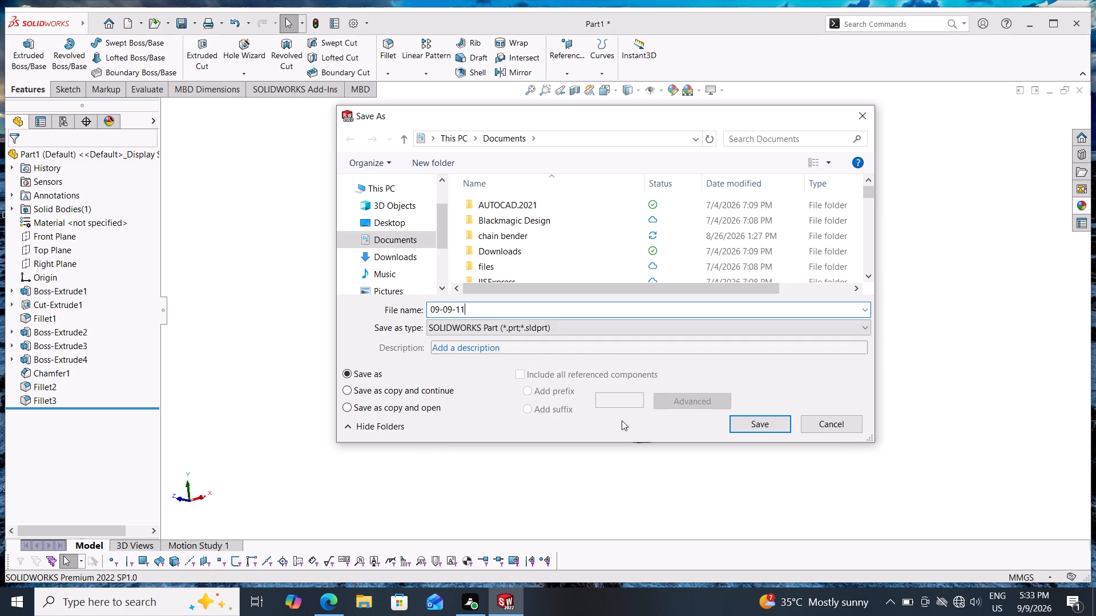
click(777, 422)
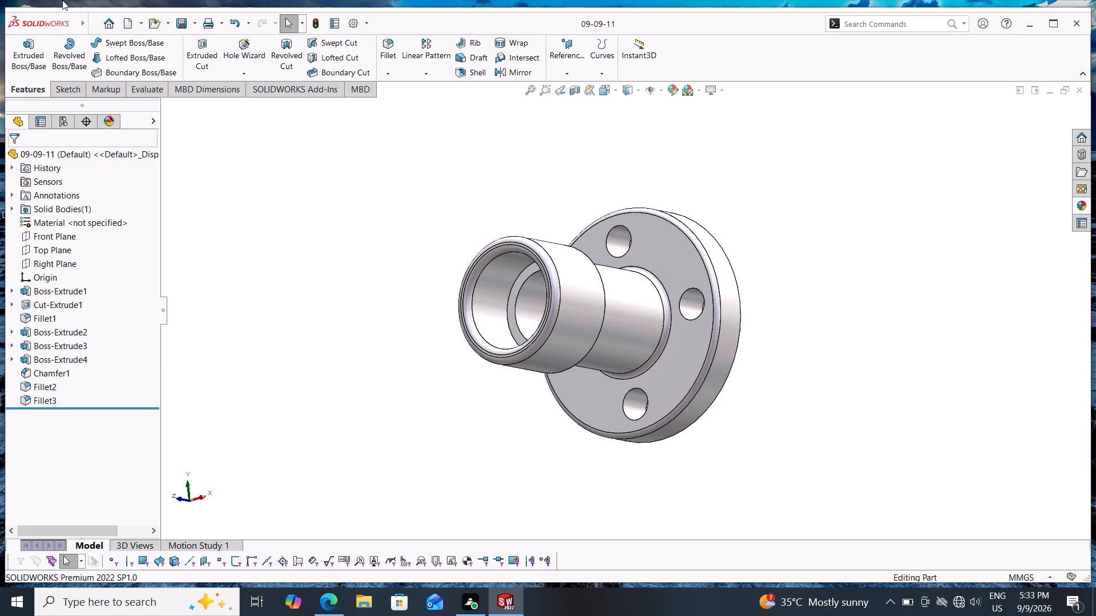
Save a PDF version of the part as 09-09-11 in the Documents folder.
click(195, 22)
click(208, 53)
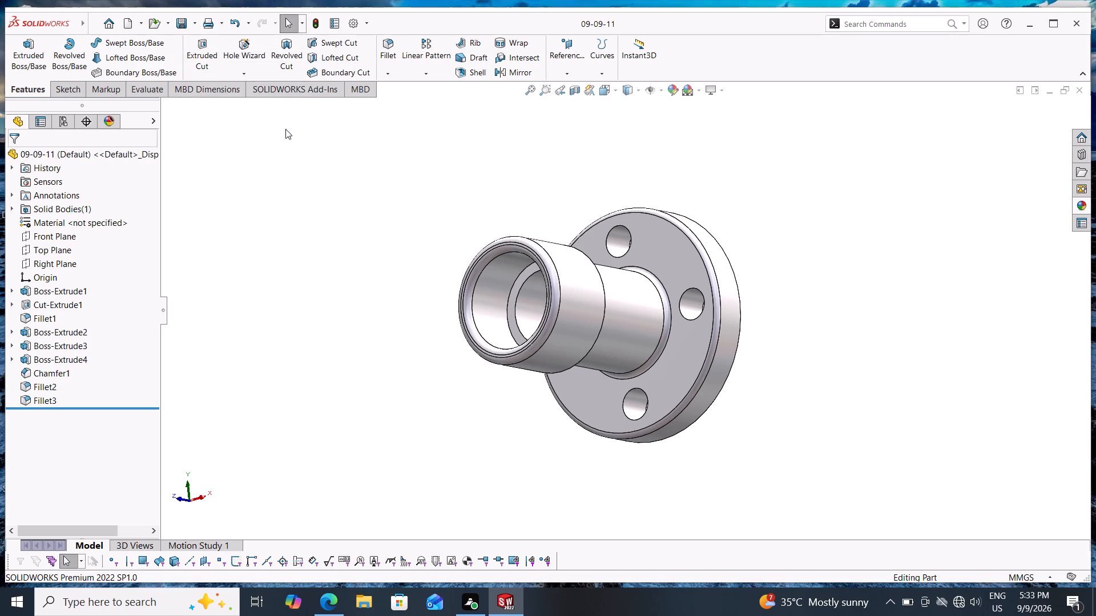
click(581, 329)
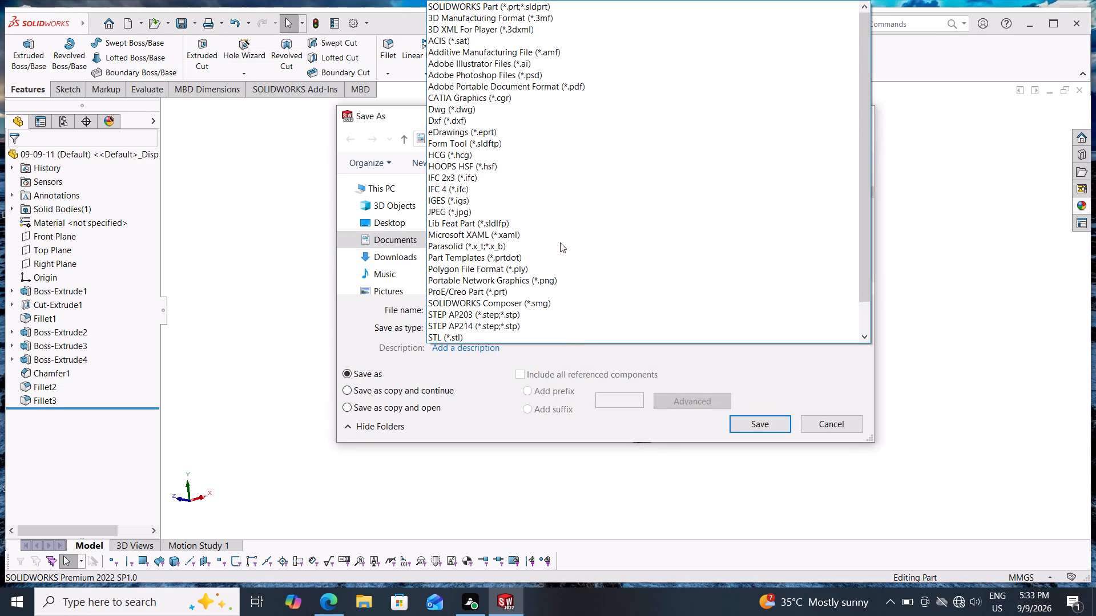
click(589, 84)
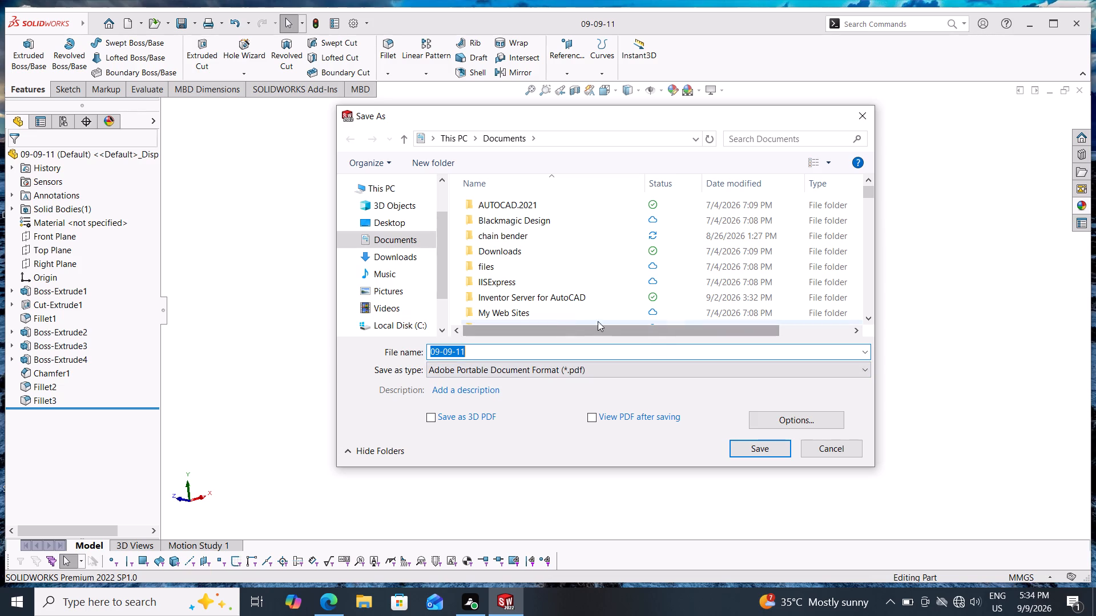
click(768, 450)
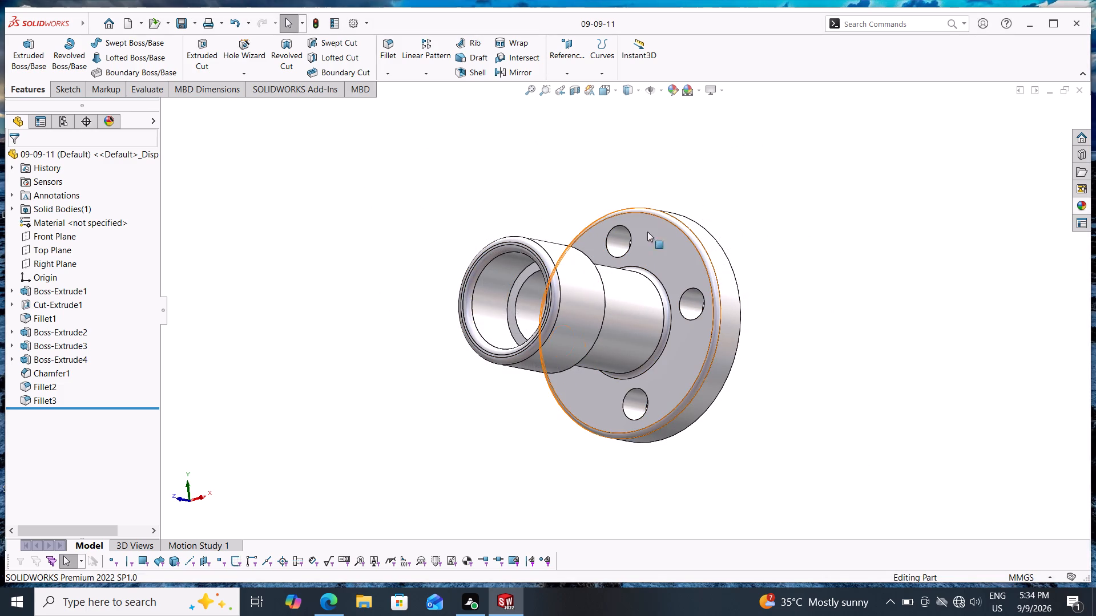
Look through the car paint appearances in the Painted category for a finish for the part.
middle_drag(772, 231, 783, 242)
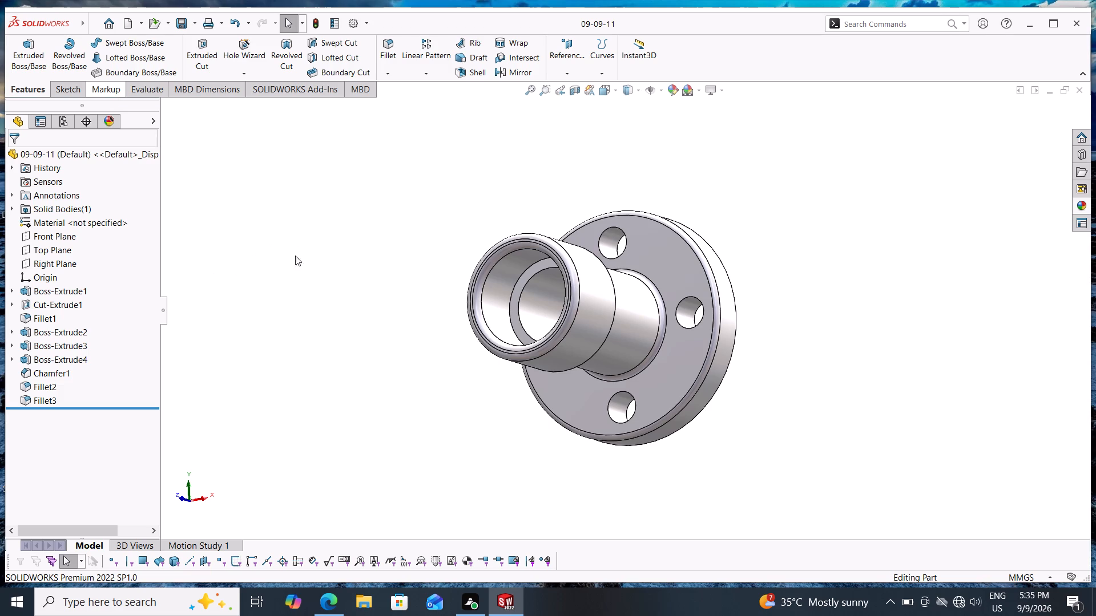
click(1077, 206)
scroll(1061, 385, down, 3)
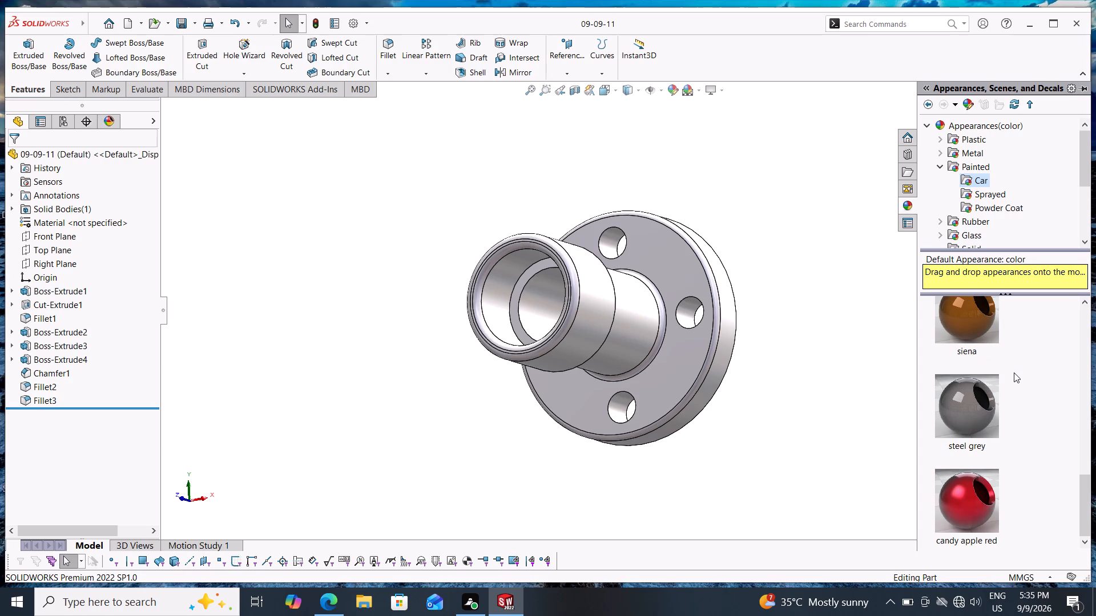
scroll(1015, 402, up, 1)
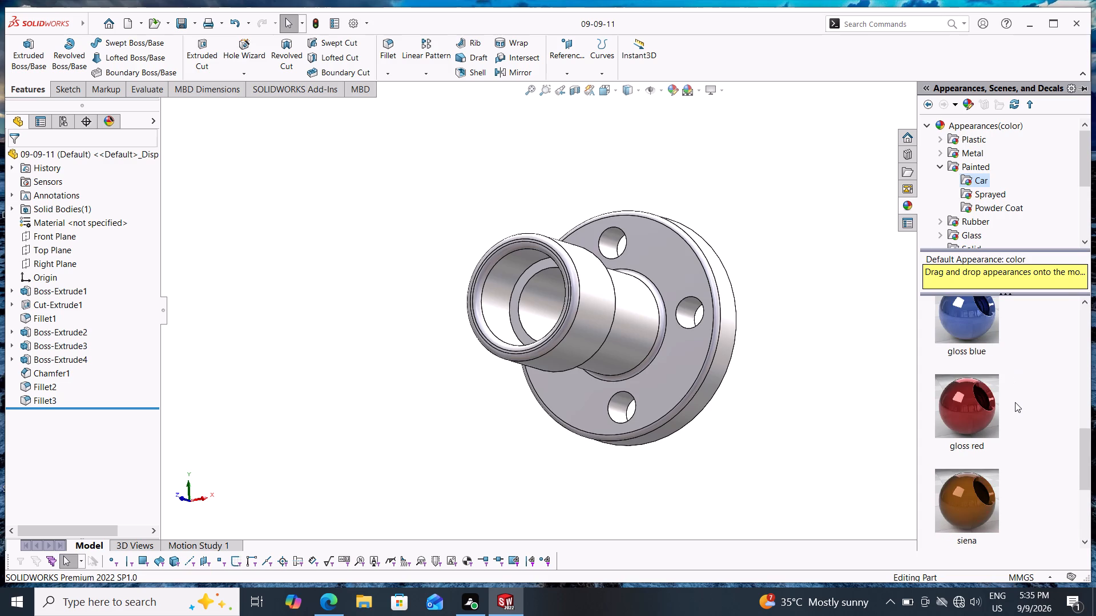
scroll(1015, 402, up, 2)
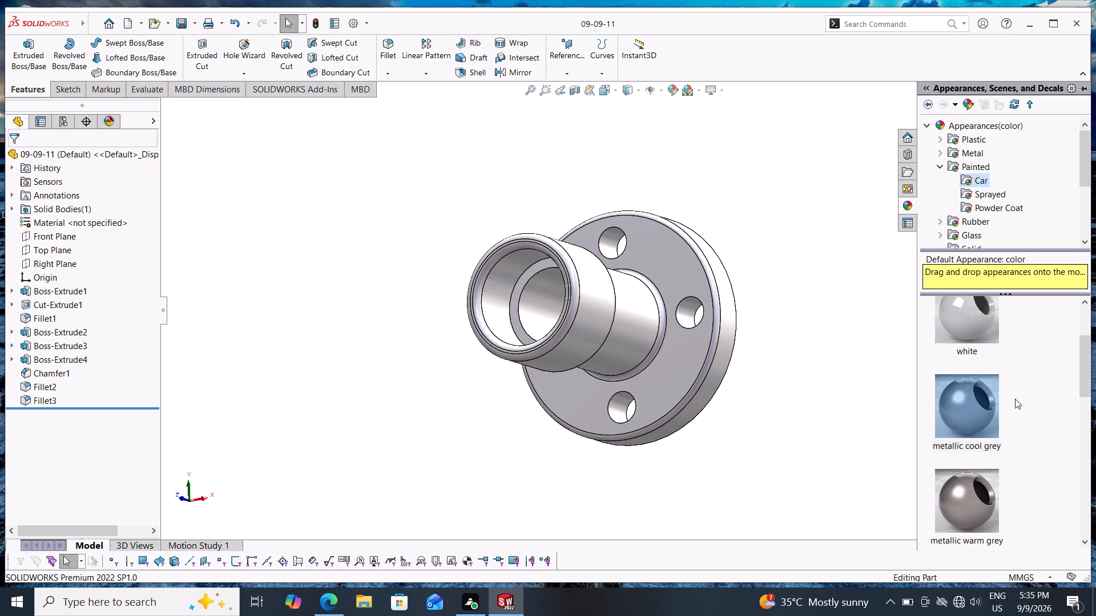
scroll(1015, 398, up, 3)
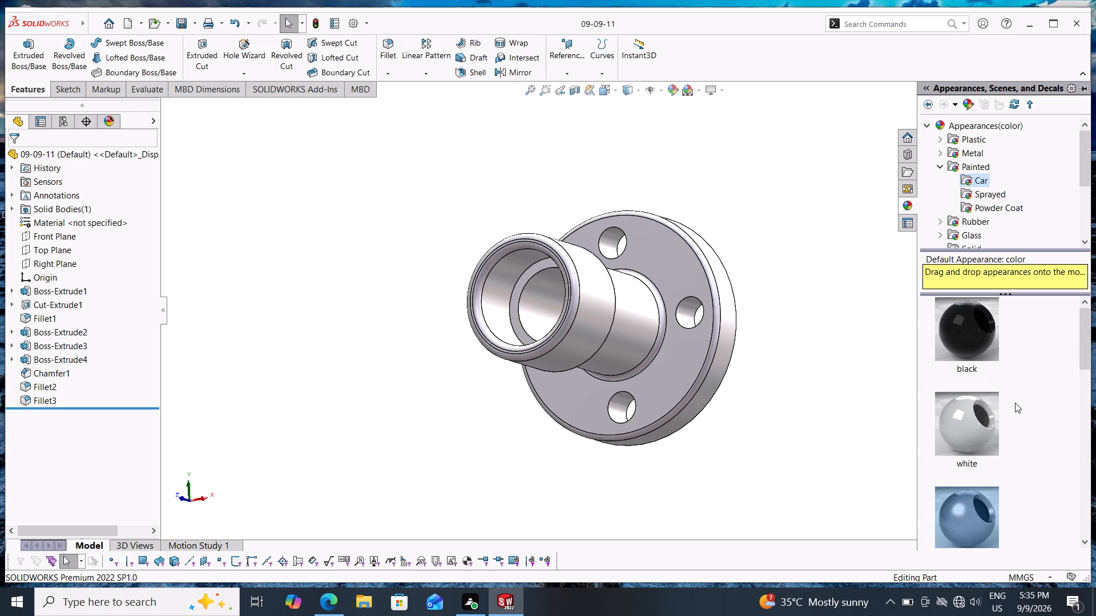
scroll(1018, 392, down, 2)
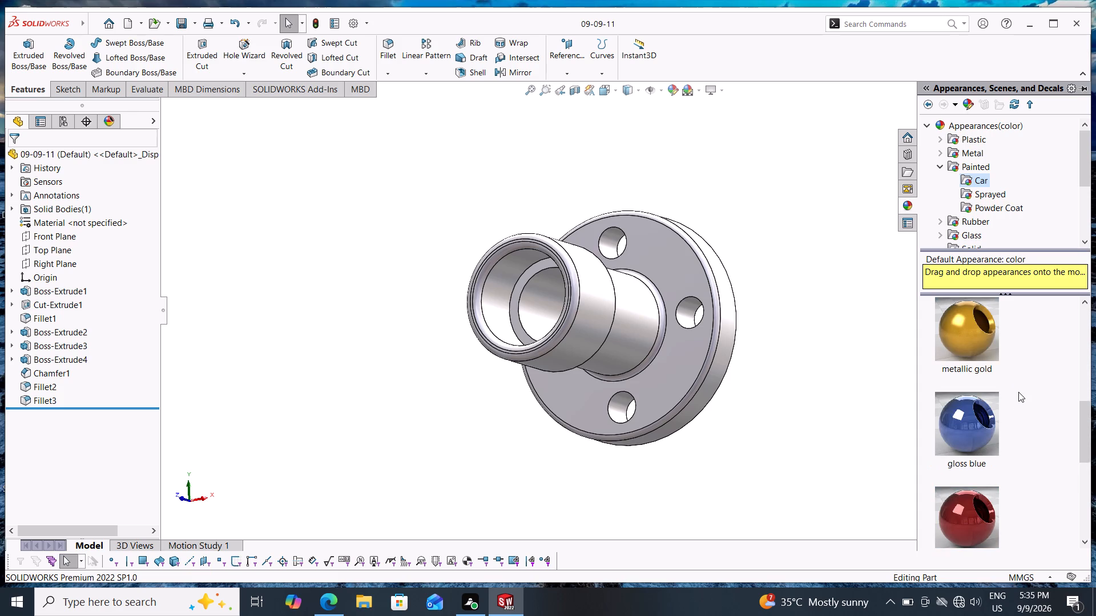
scroll(1018, 392, down, 4)
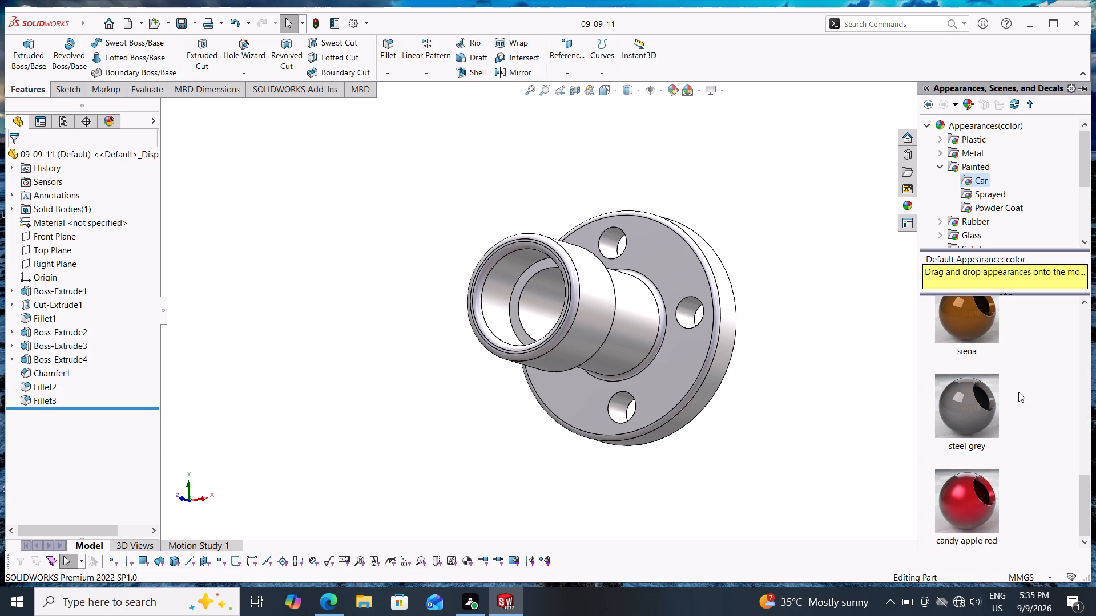